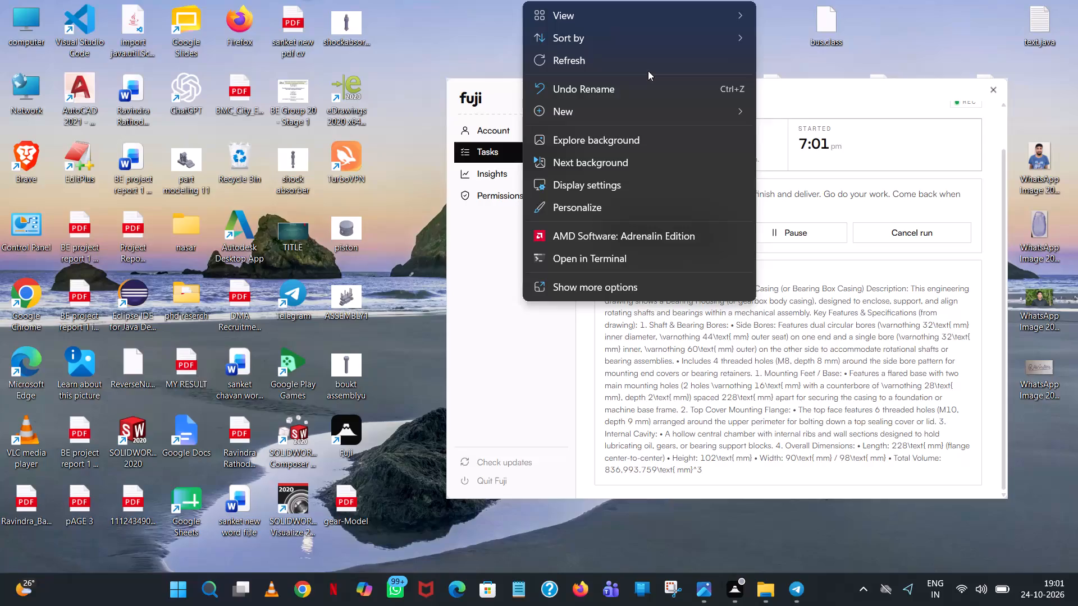
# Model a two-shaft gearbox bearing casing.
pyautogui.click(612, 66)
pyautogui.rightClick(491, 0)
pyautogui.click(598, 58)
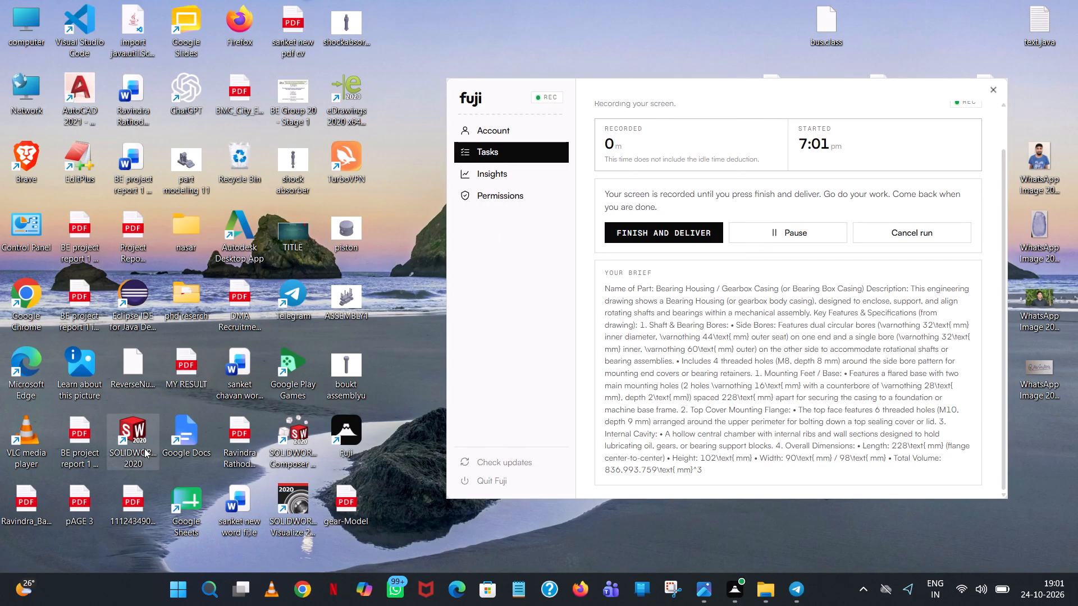
# Launch SOLIDWORKS 2020 from the desktop.
pyautogui.doubleClick(144, 448)
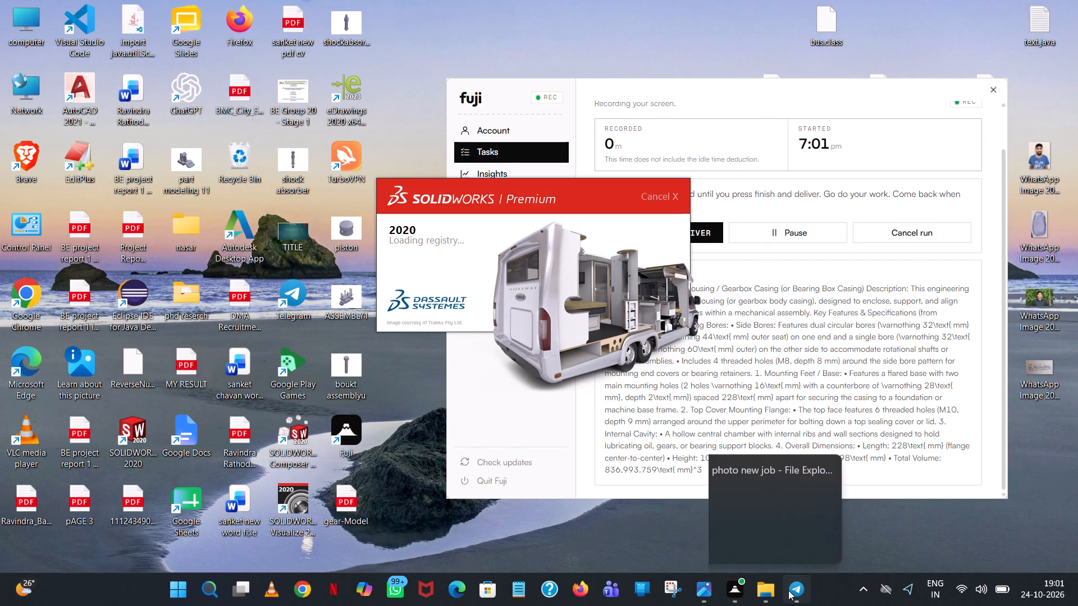
# Close the open Telegram window while SOLIDWORKS loads.
pyautogui.click(854, 469)
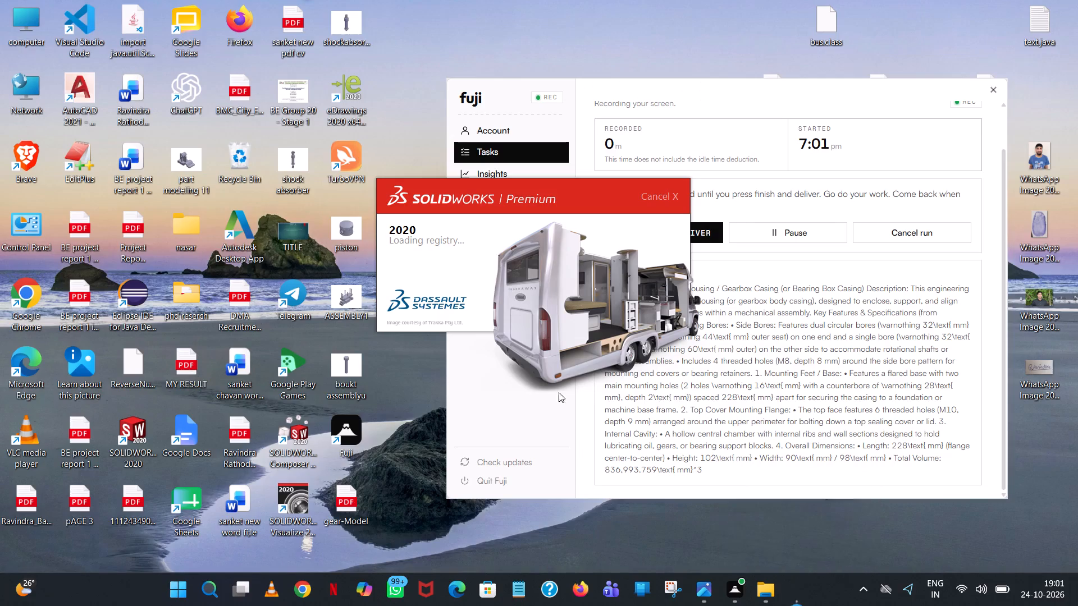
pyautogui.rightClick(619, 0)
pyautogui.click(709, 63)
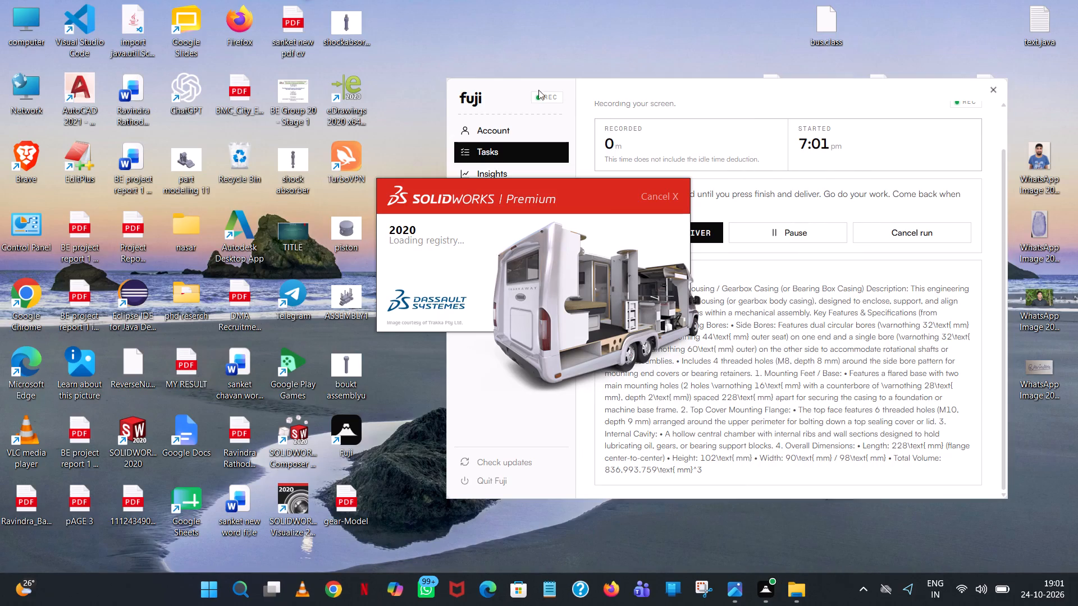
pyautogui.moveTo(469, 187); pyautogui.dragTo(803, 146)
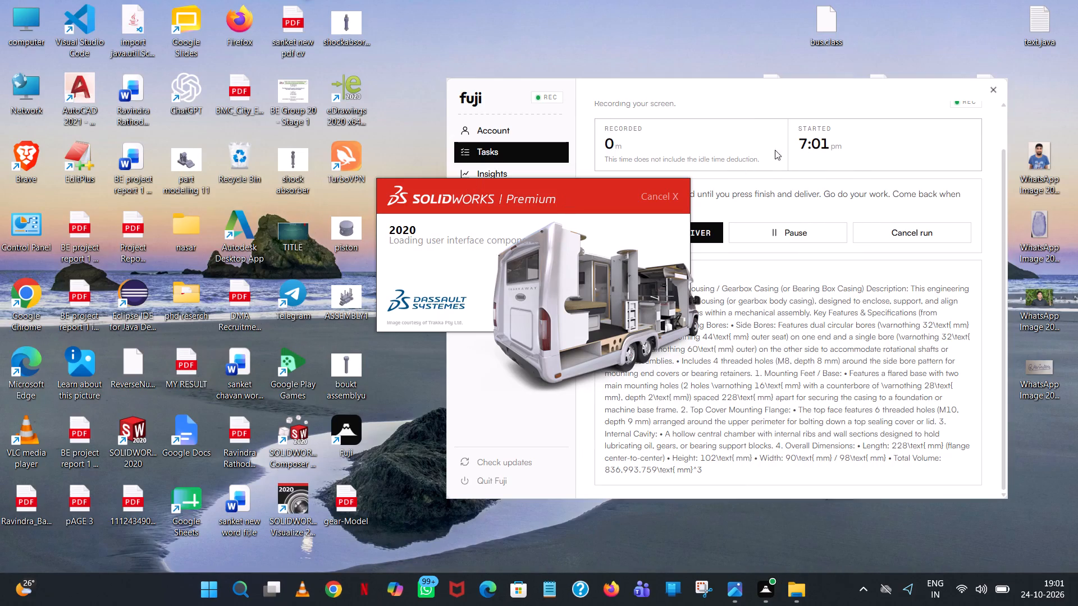
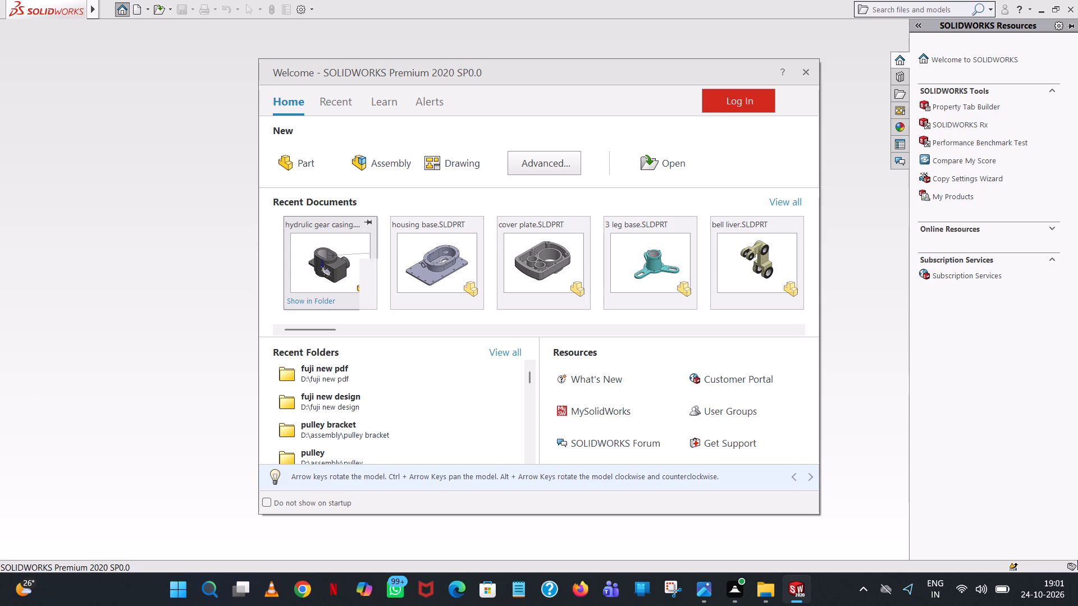
# Create a new part document.
pyautogui.doubleClick(296, 166)
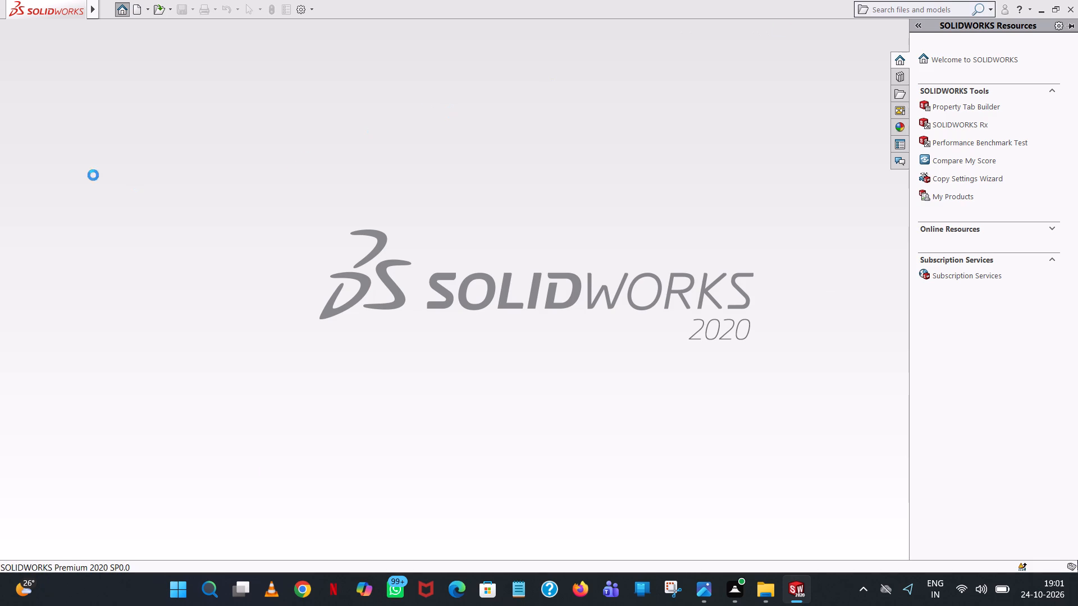
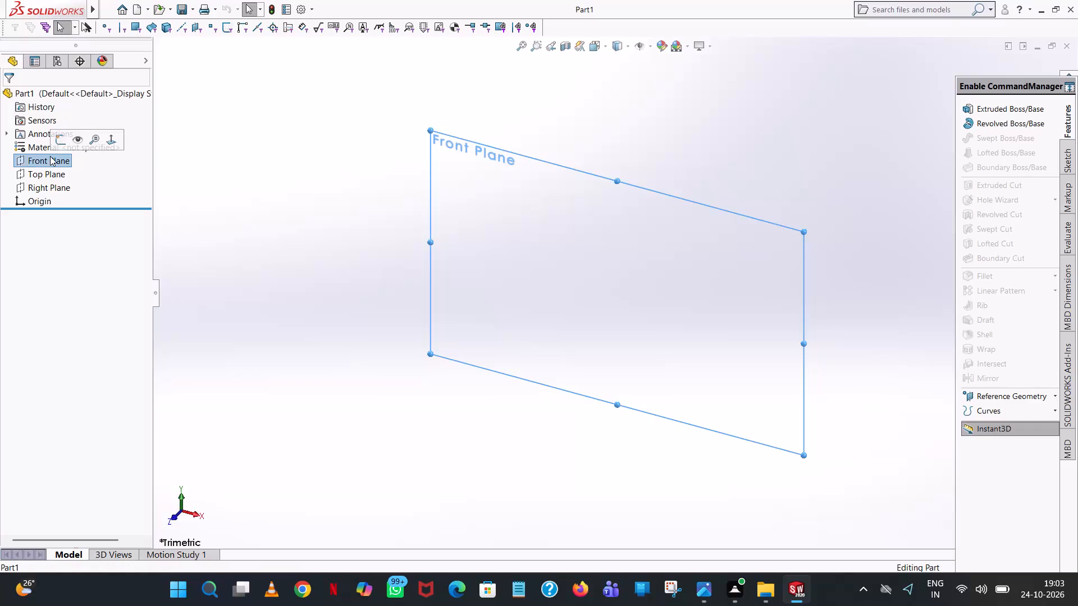
# Open a new sketch on the Front Plane.
pyautogui.click(57, 140)
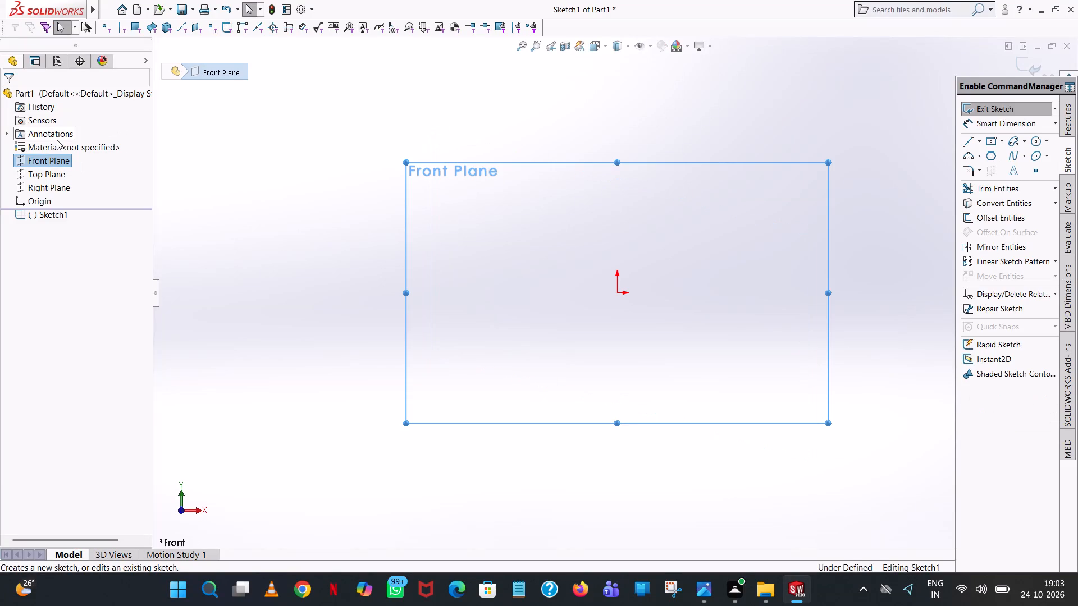
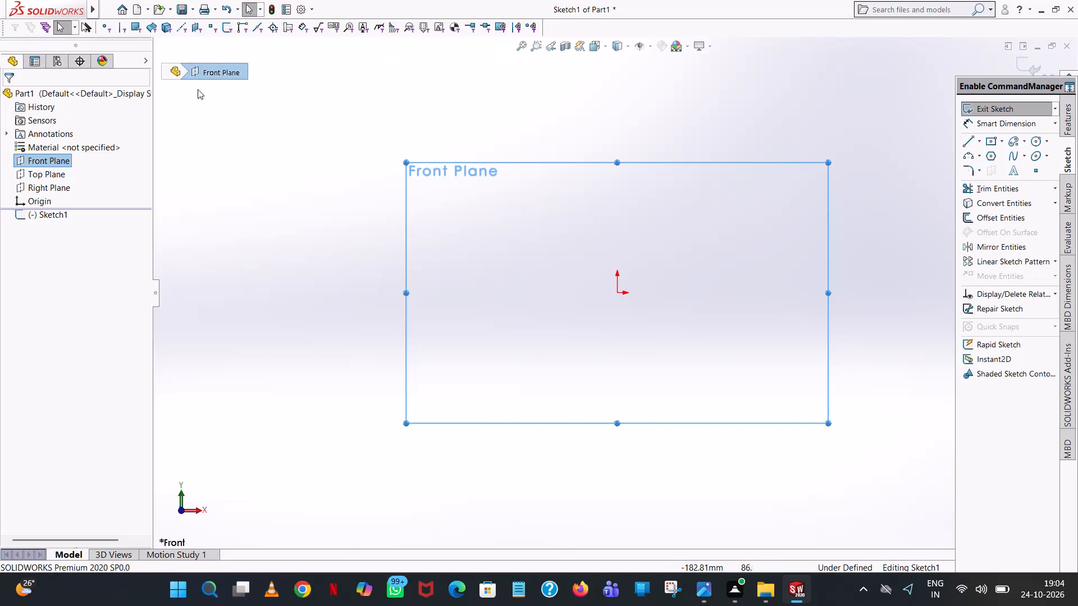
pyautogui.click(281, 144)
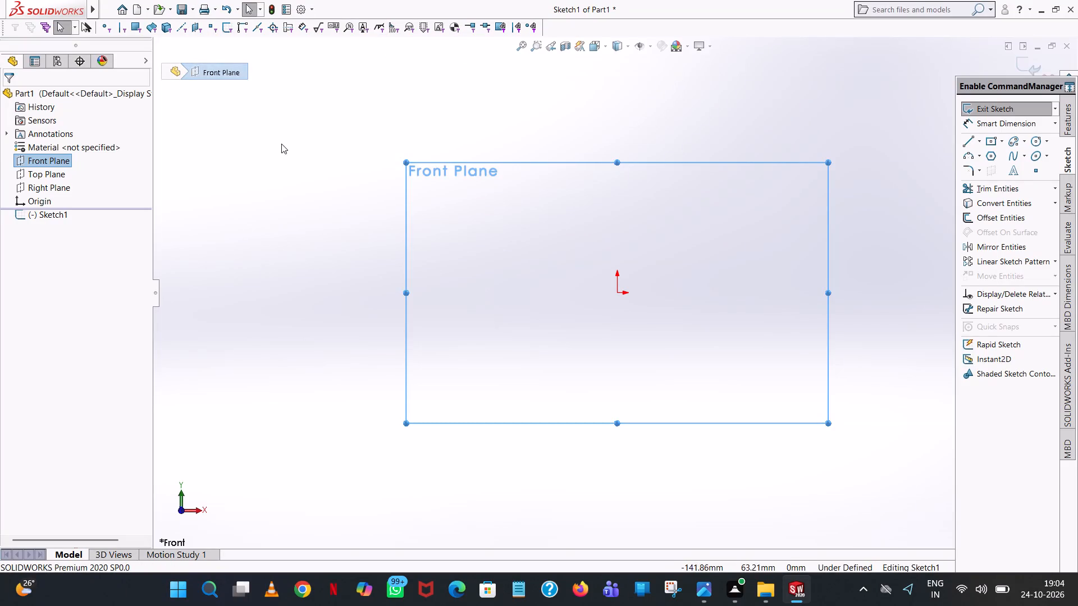
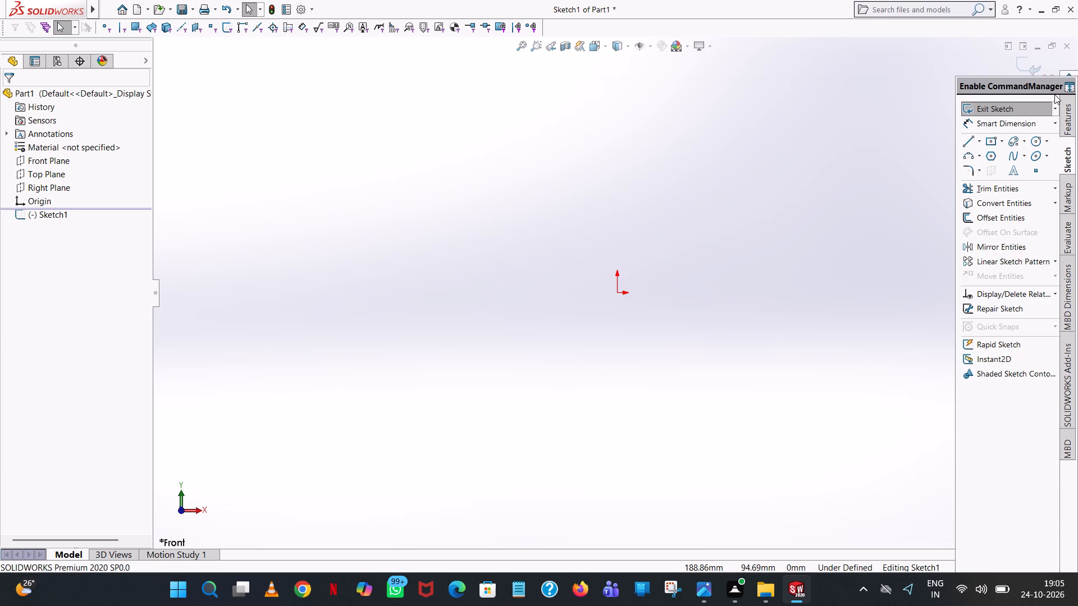
# Sketch a horizontal line from the origin in the positive X direction with a length of 162/2 mm.
pyautogui.click(968, 140)
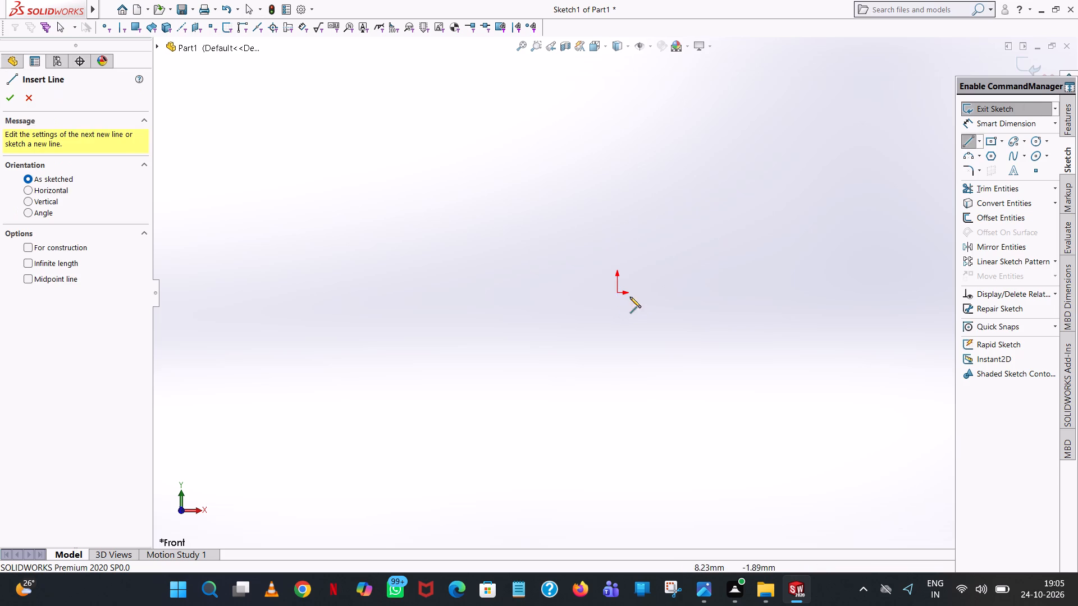
pyautogui.click(618, 292)
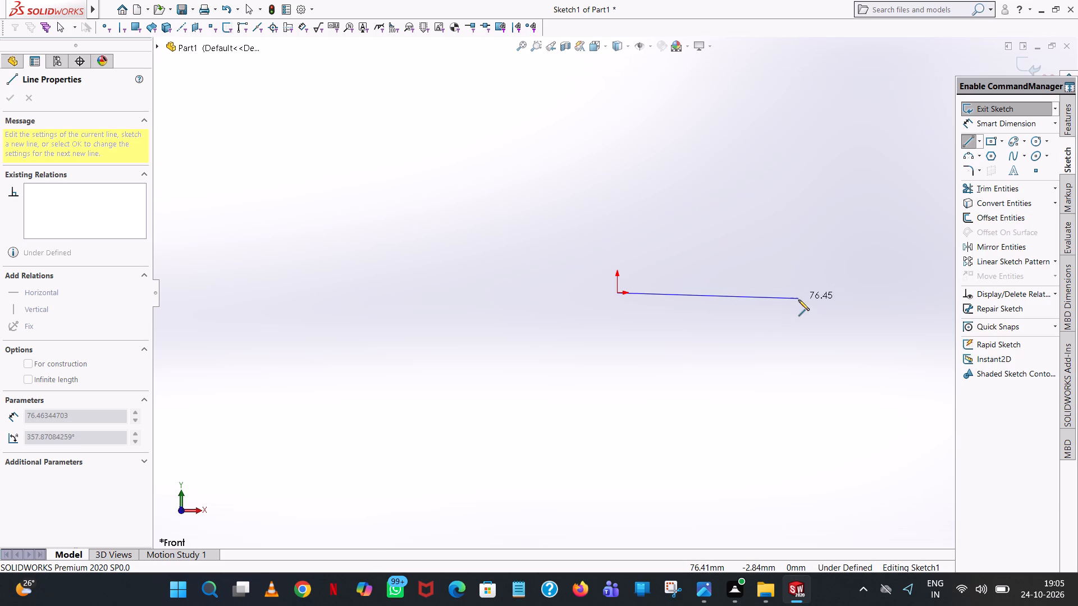
pyautogui.click(803, 292)
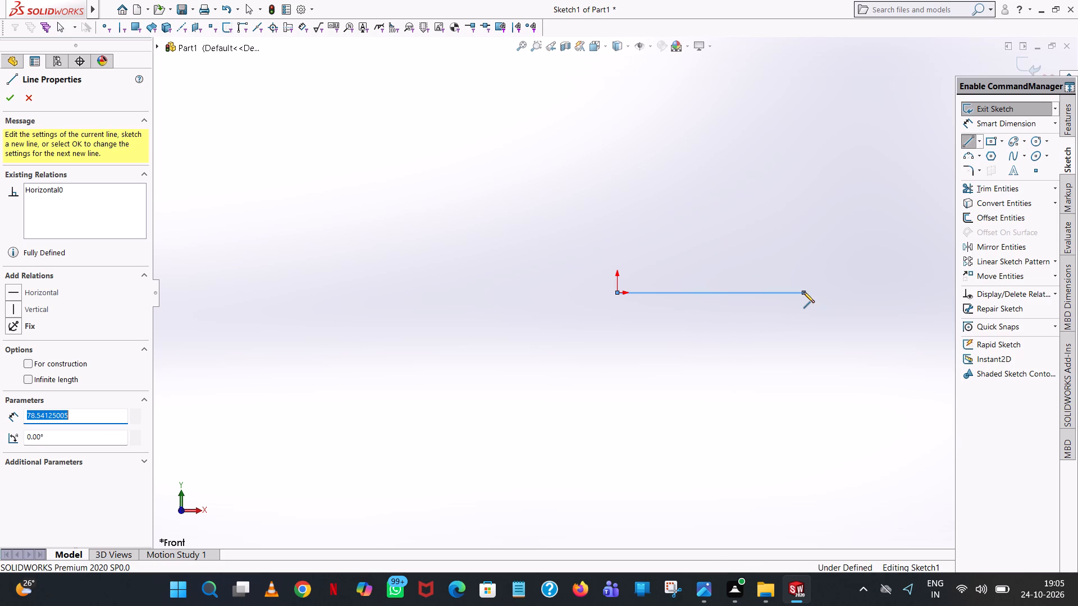
pyautogui.write('16')
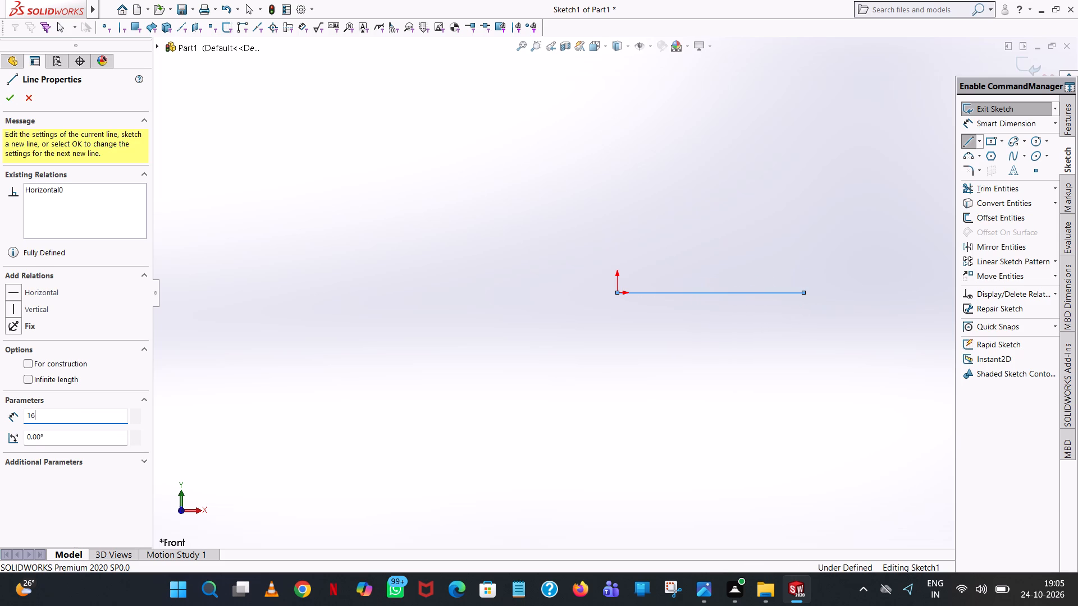
pyautogui.write('2/2')
pyautogui.press('Return')
# Sketch a line sloping down from the horizontal line's free end, 4 mm long at an angle of 360-45 degrees.
pyautogui.click(841, 313)
pyautogui.rightClick(841, 313)
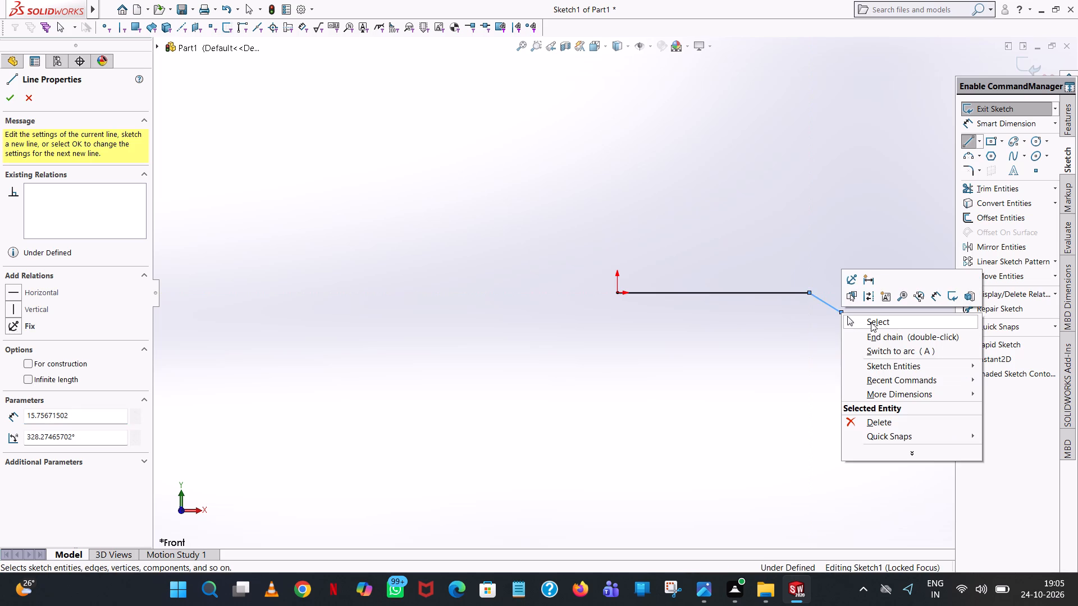
pyautogui.click(871, 322)
pyautogui.click(826, 304)
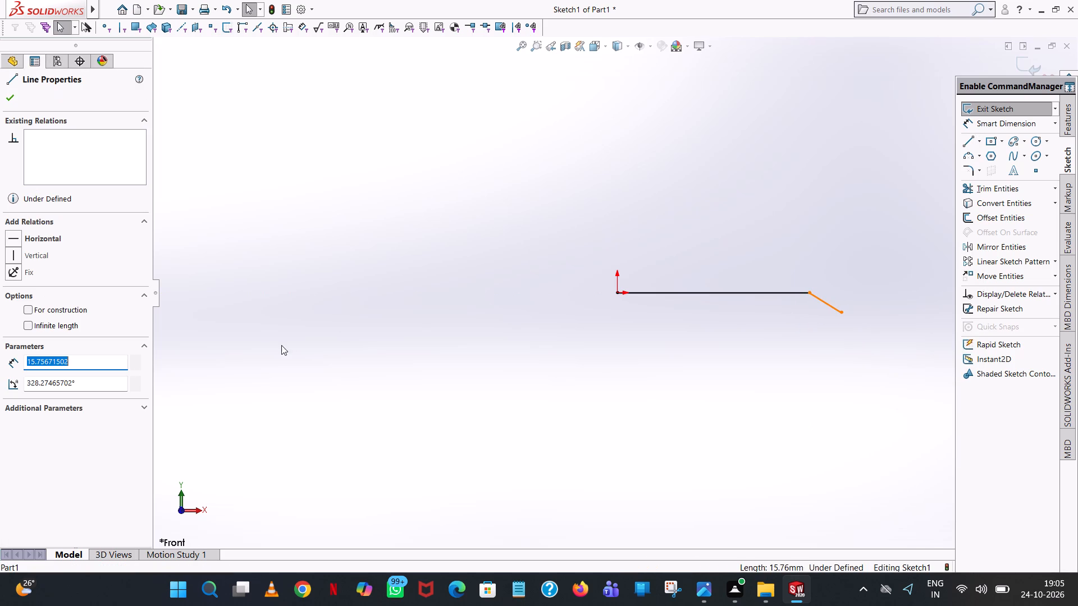
pyautogui.press('4')
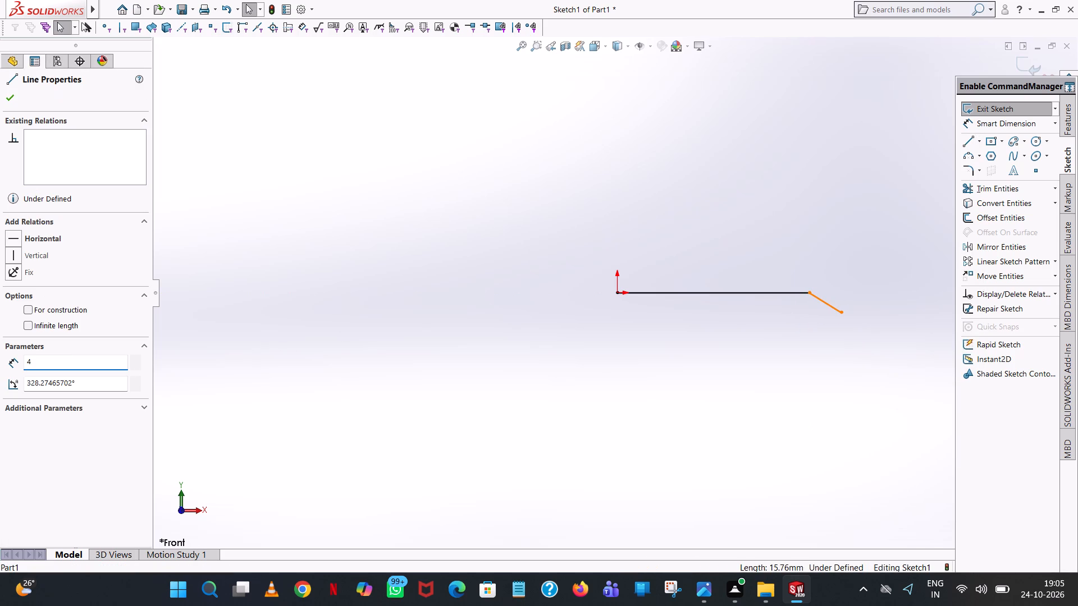
pyautogui.doubleClick(113, 385)
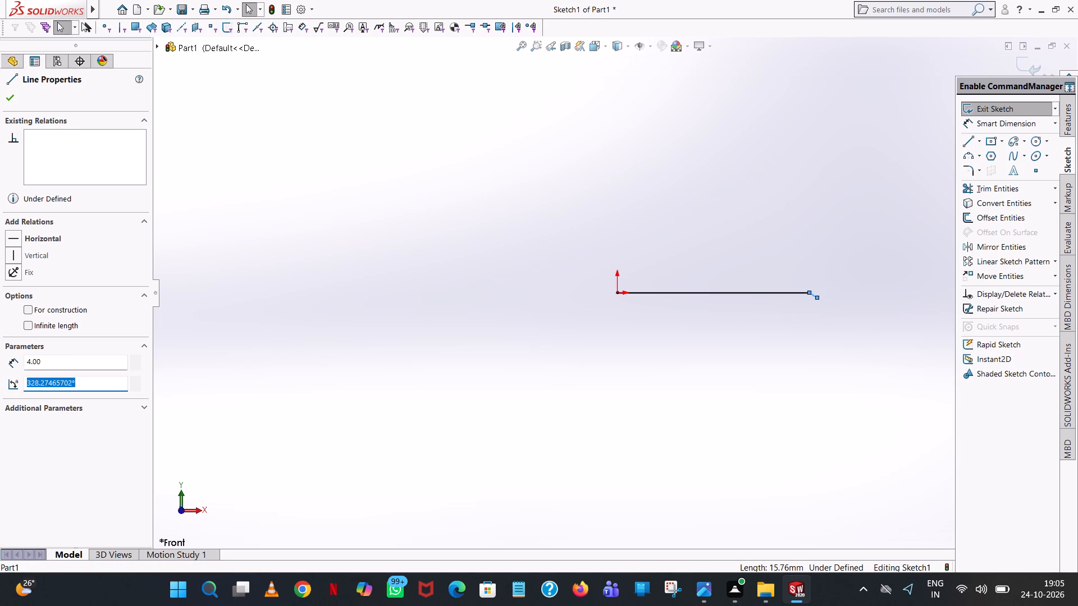
pyautogui.write('360-')
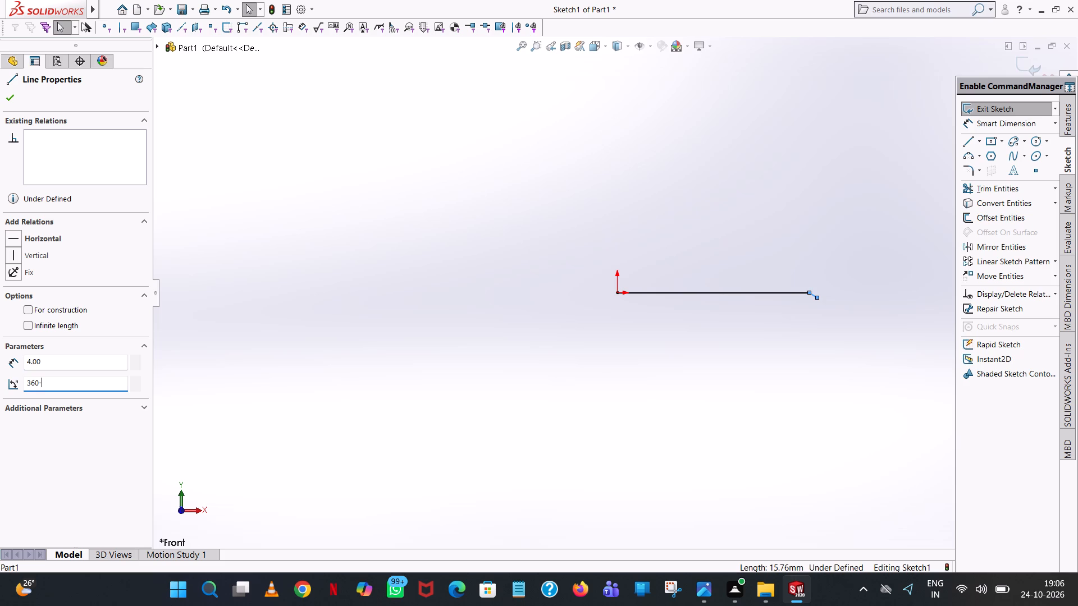
pyautogui.write('45')
pyautogui.press('Return')
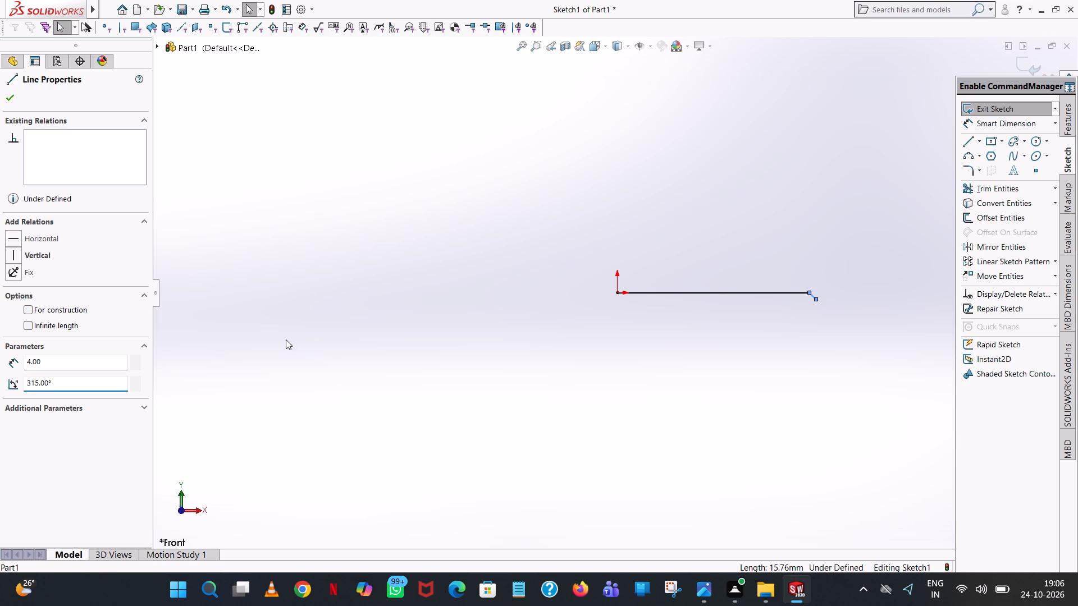
pyautogui.click(686, 197)
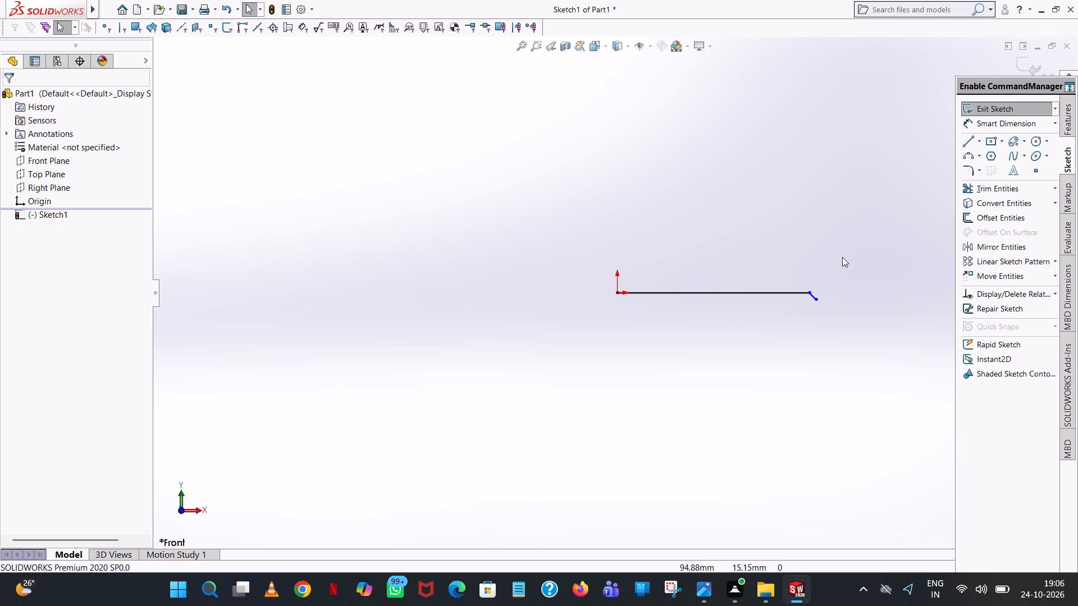
pyautogui.scroll(-6, 876, 264)
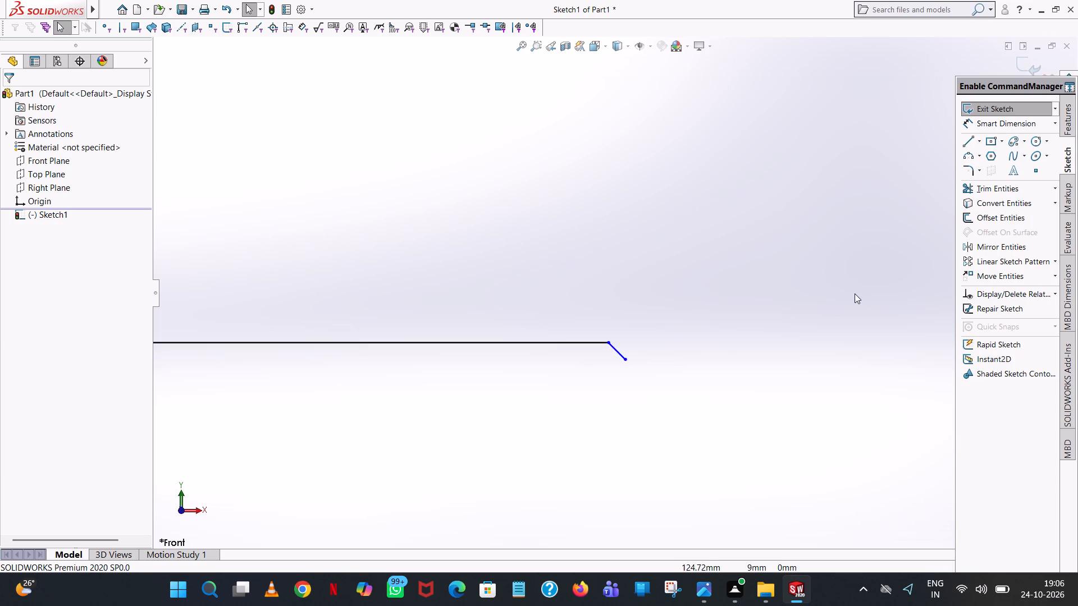
pyautogui.click(555, 369)
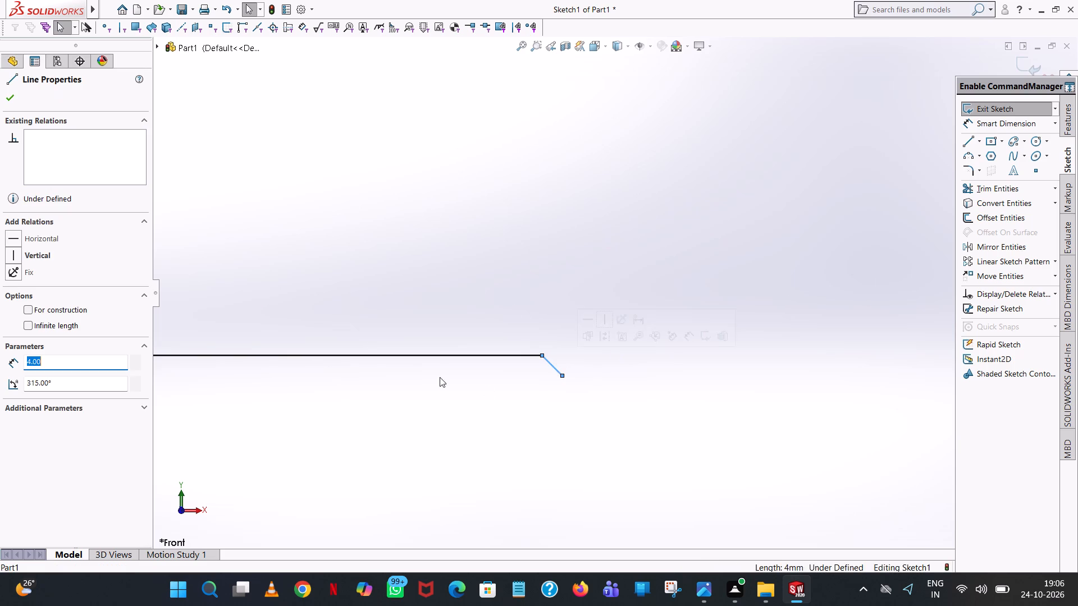
pyautogui.click(510, 282)
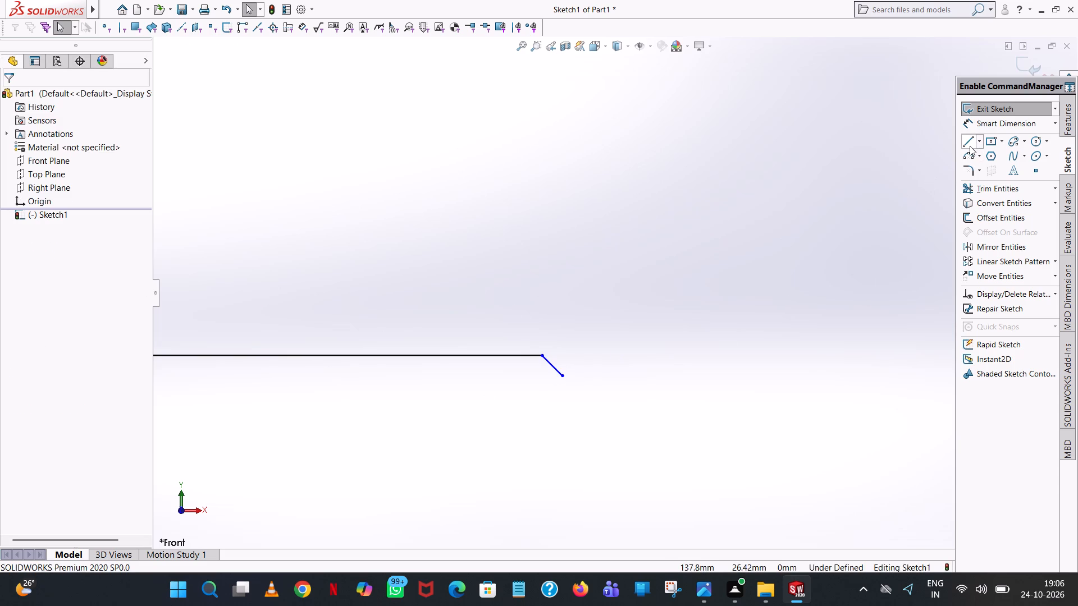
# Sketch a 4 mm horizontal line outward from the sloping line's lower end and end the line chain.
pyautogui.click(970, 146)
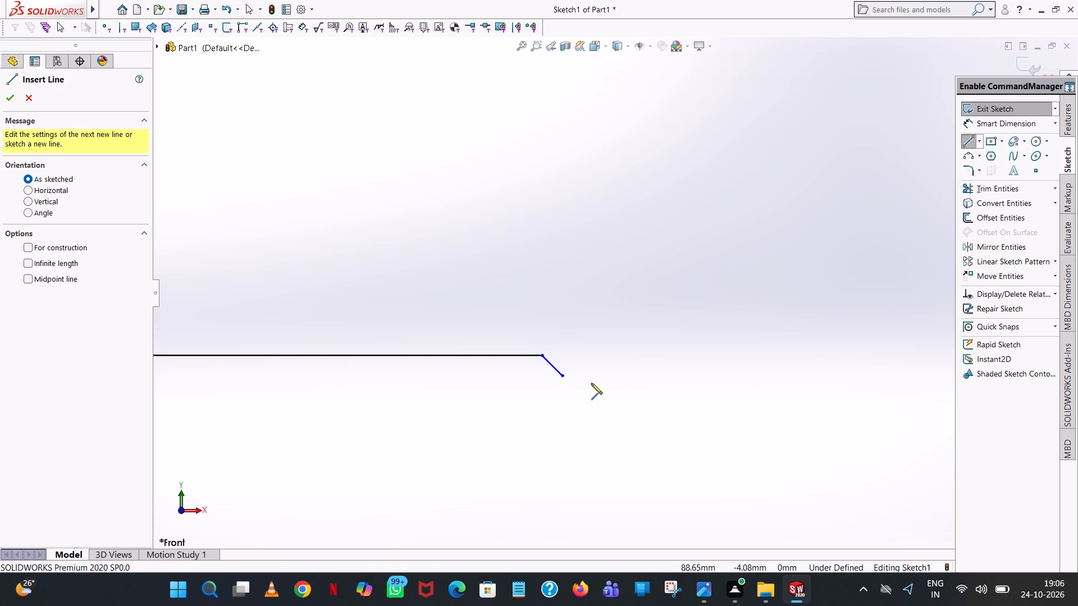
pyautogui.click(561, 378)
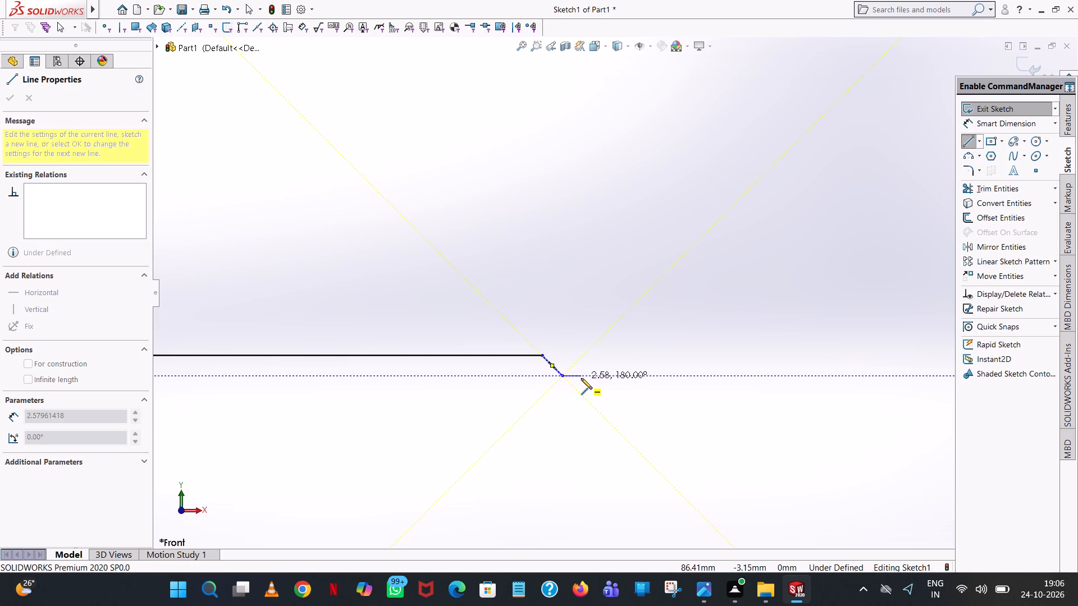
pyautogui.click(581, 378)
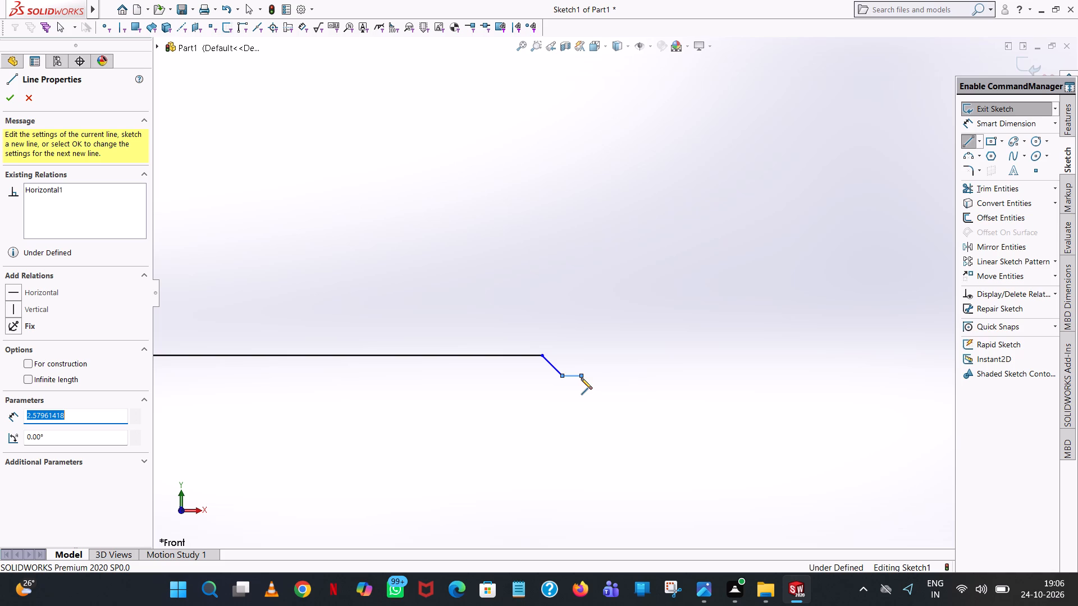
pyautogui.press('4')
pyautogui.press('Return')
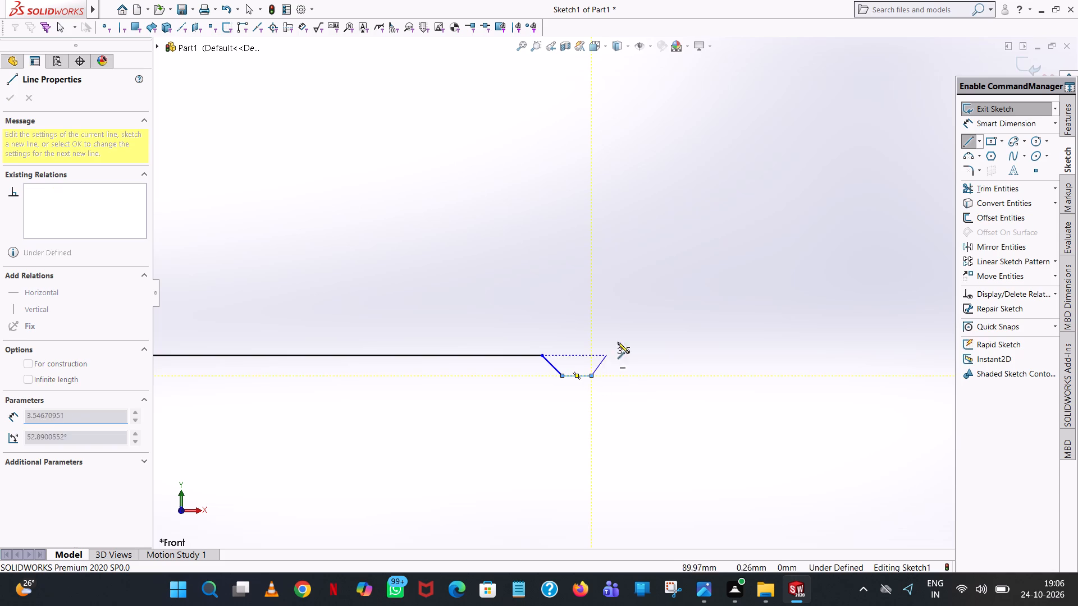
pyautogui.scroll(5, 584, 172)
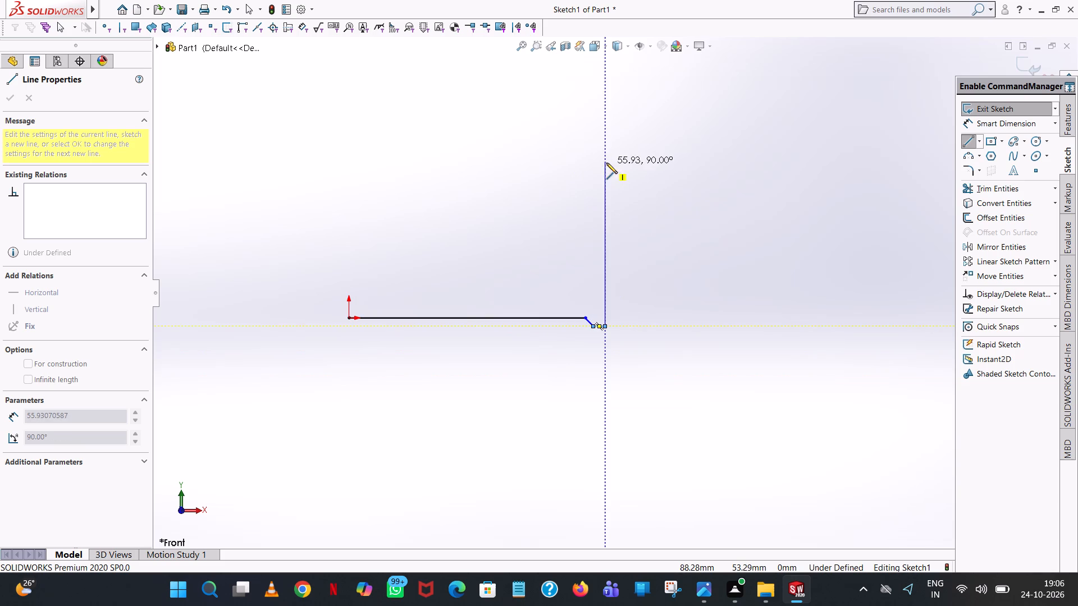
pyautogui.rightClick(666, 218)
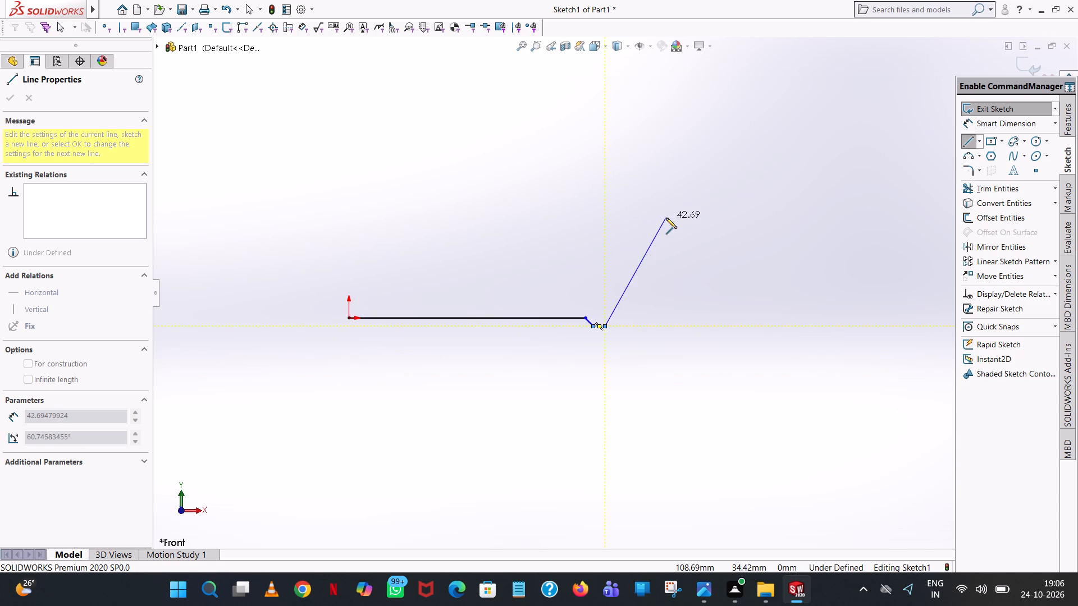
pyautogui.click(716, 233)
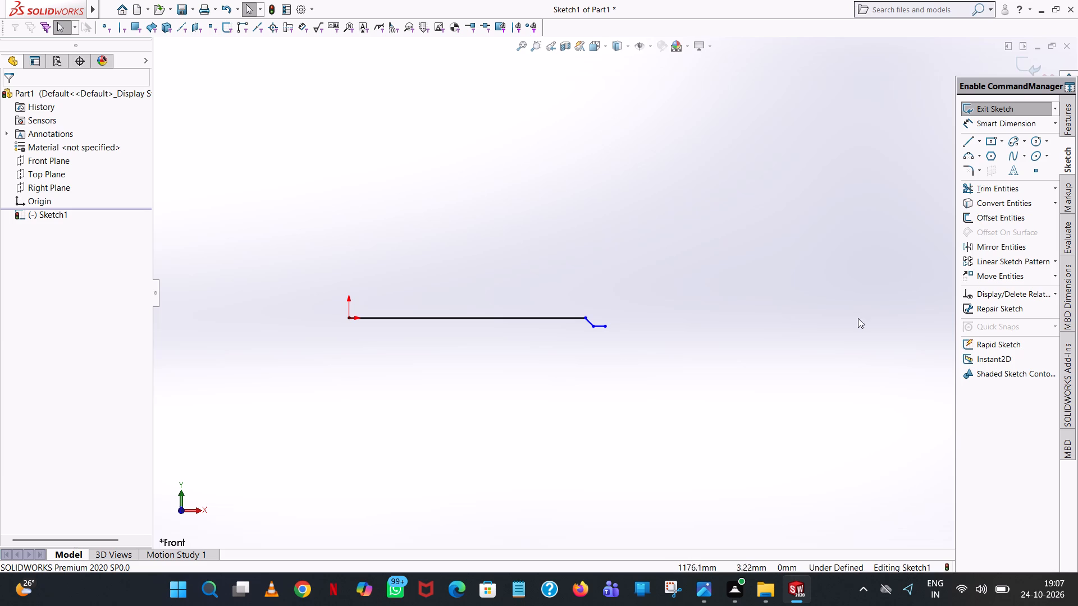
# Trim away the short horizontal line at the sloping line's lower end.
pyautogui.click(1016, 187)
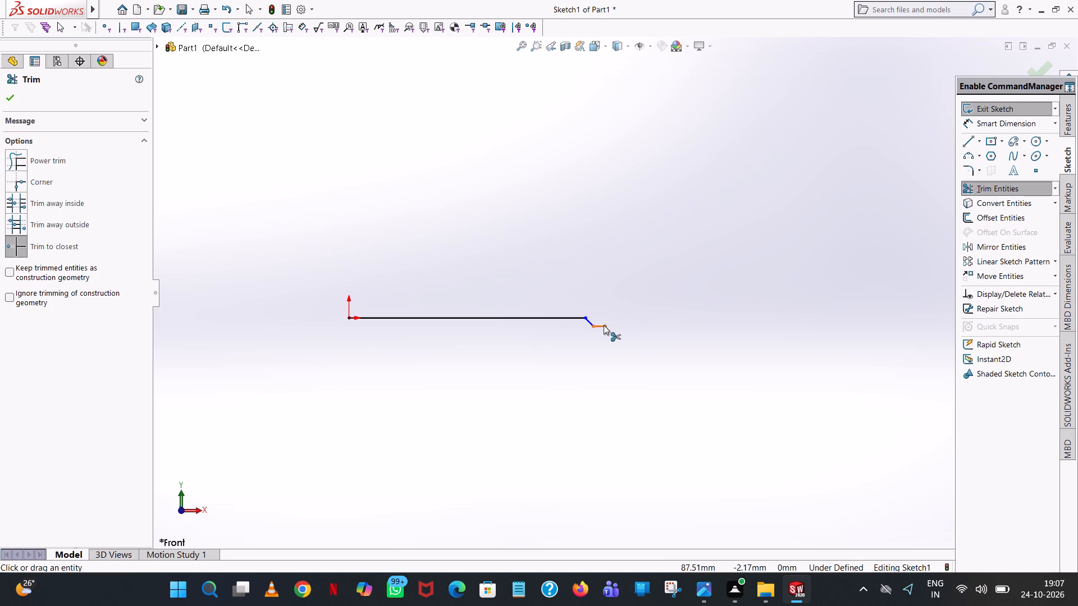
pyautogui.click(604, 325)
# Sketch a 4 mm horizontal line outward from the sloping line's lower end and leave the Line tool.
pyautogui.click(967, 140)
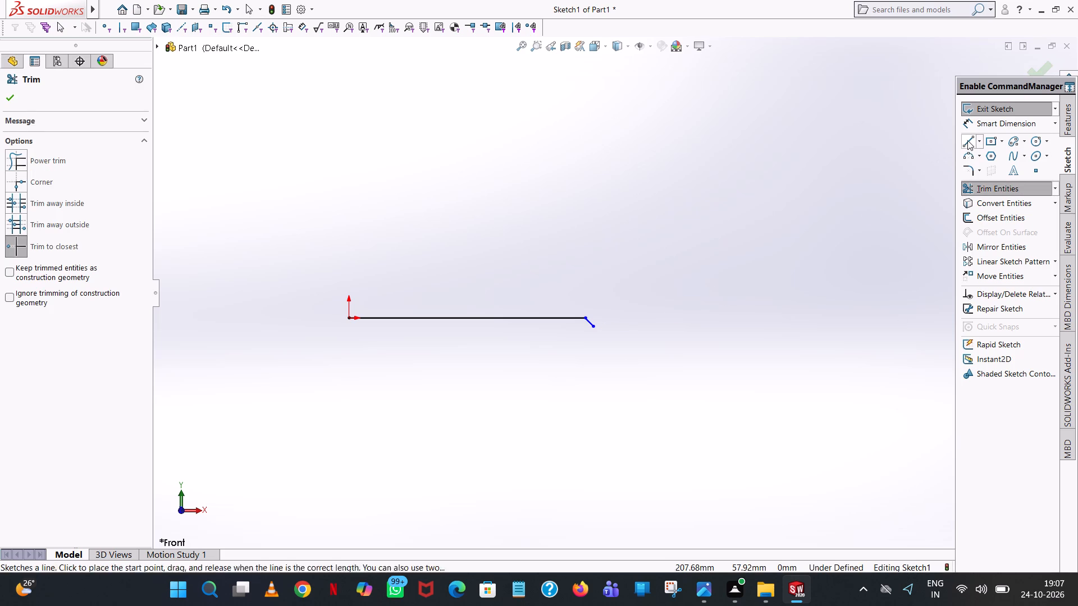
pyautogui.click(596, 327)
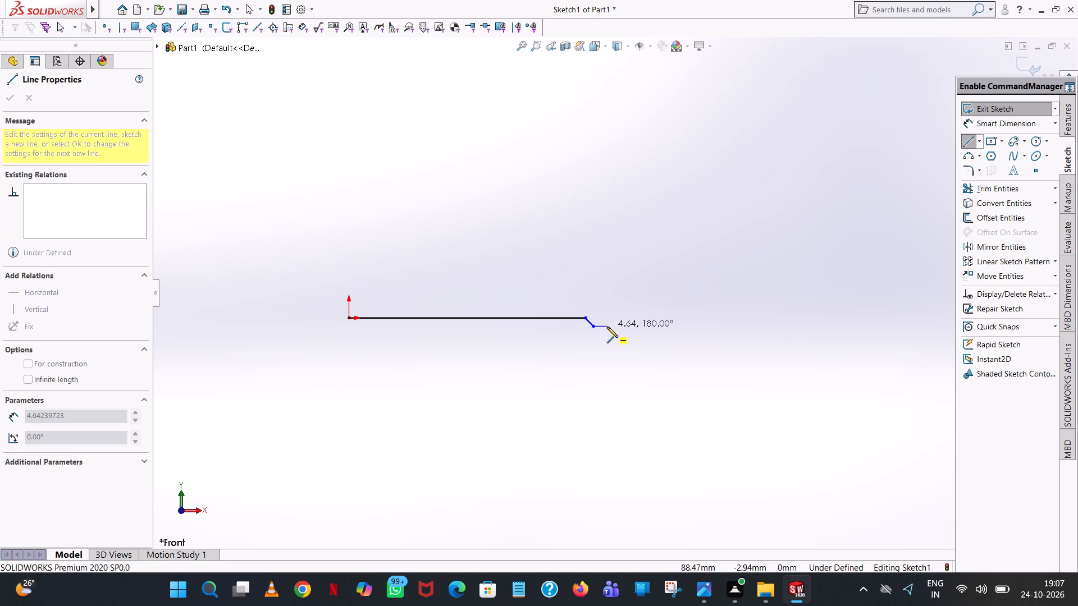
pyautogui.click(607, 327)
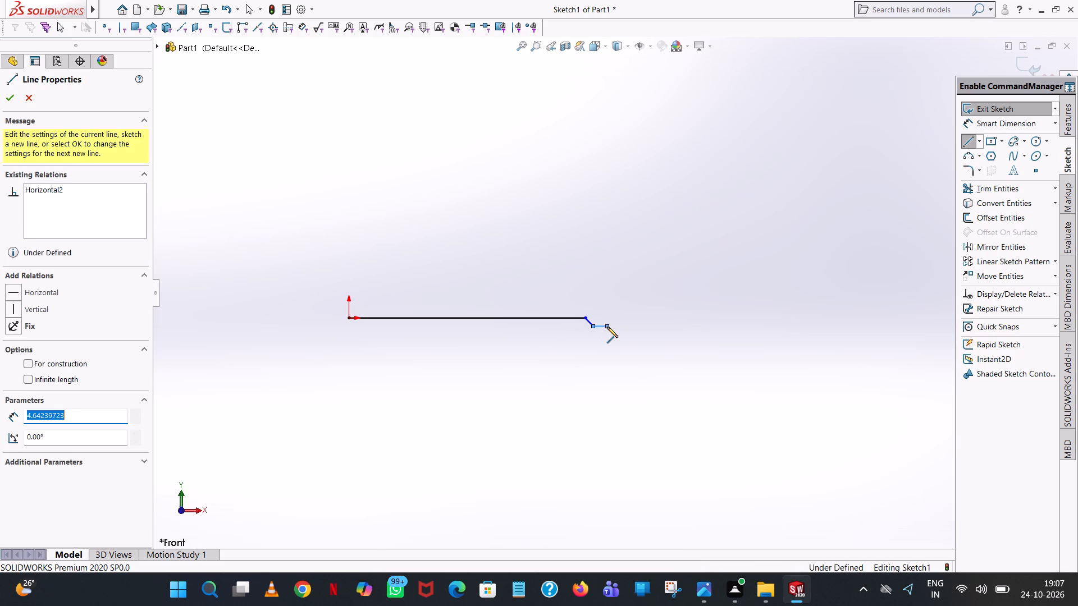
pyautogui.press('4')
pyautogui.press('Return')
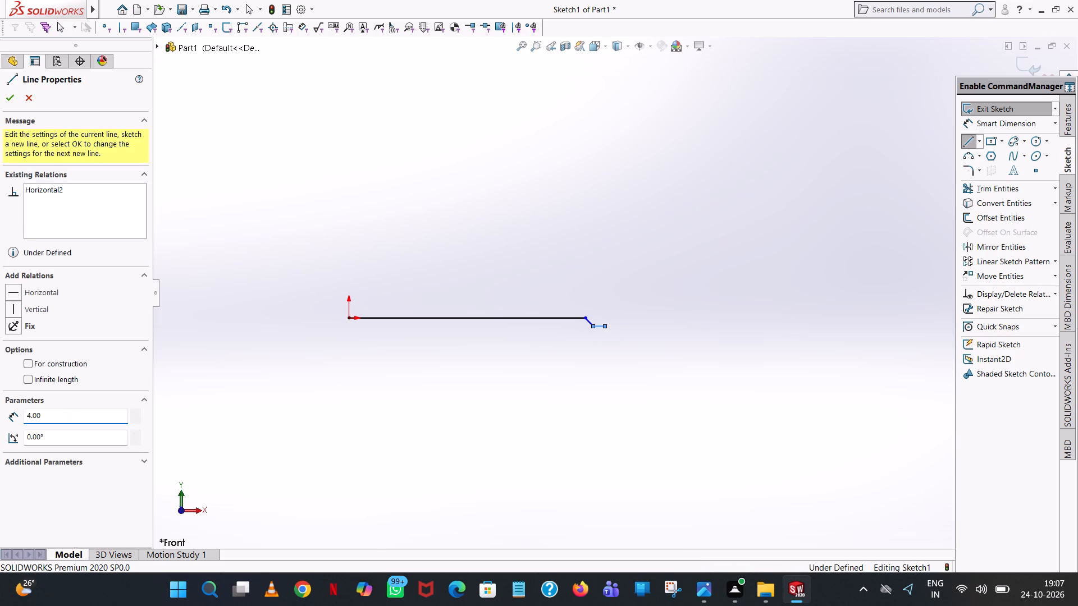
pyautogui.rightClick(684, 204)
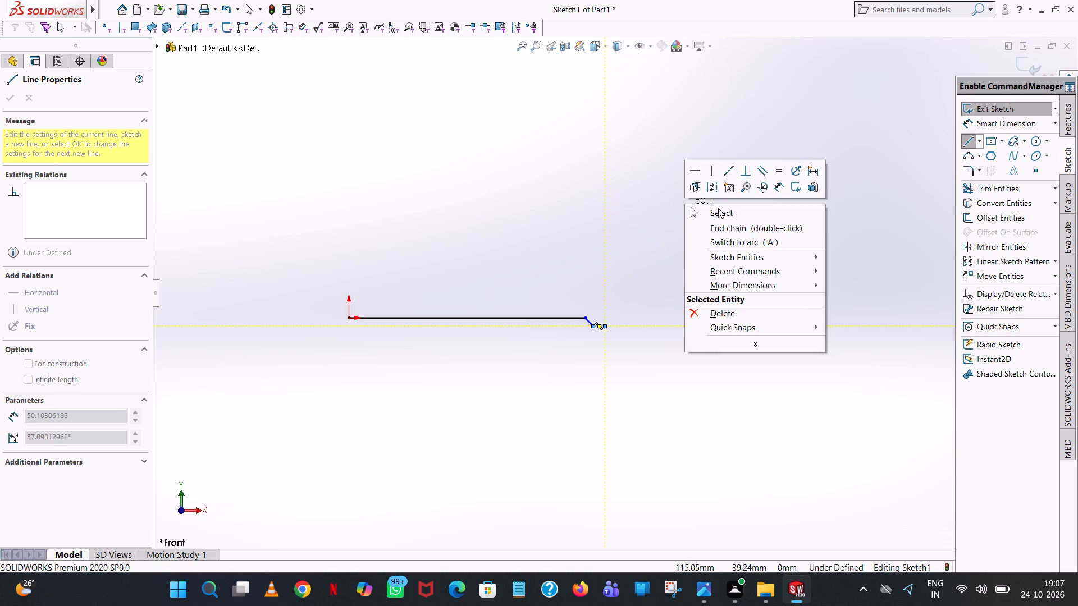
pyautogui.click(718, 208)
# Set the length of the short horizontal line beyond the sloping line to 2 mm.
pyautogui.scroll(-8, 586, 341)
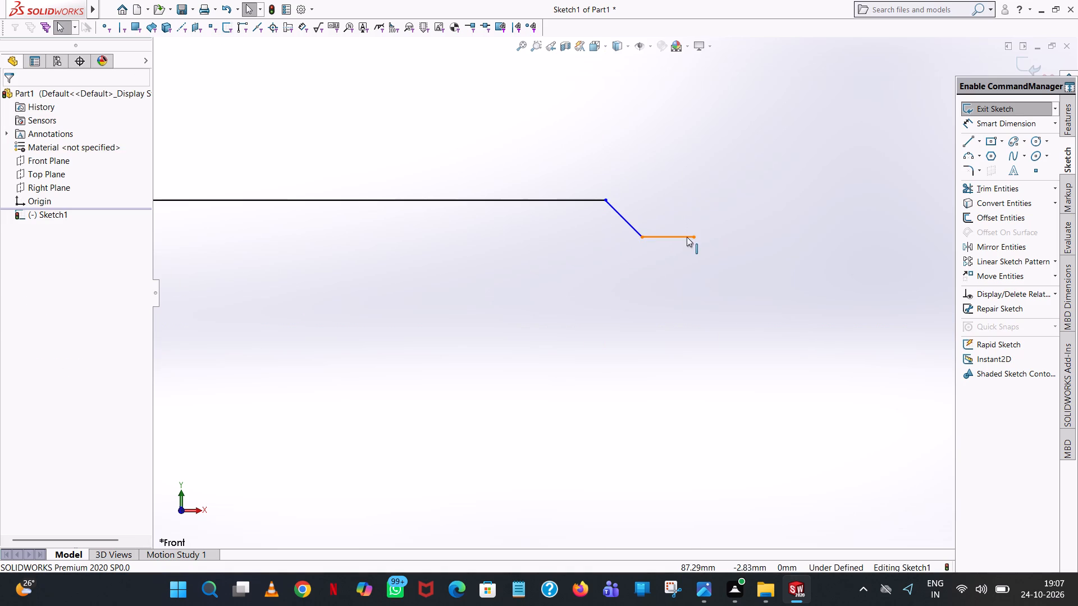
pyautogui.click(687, 236)
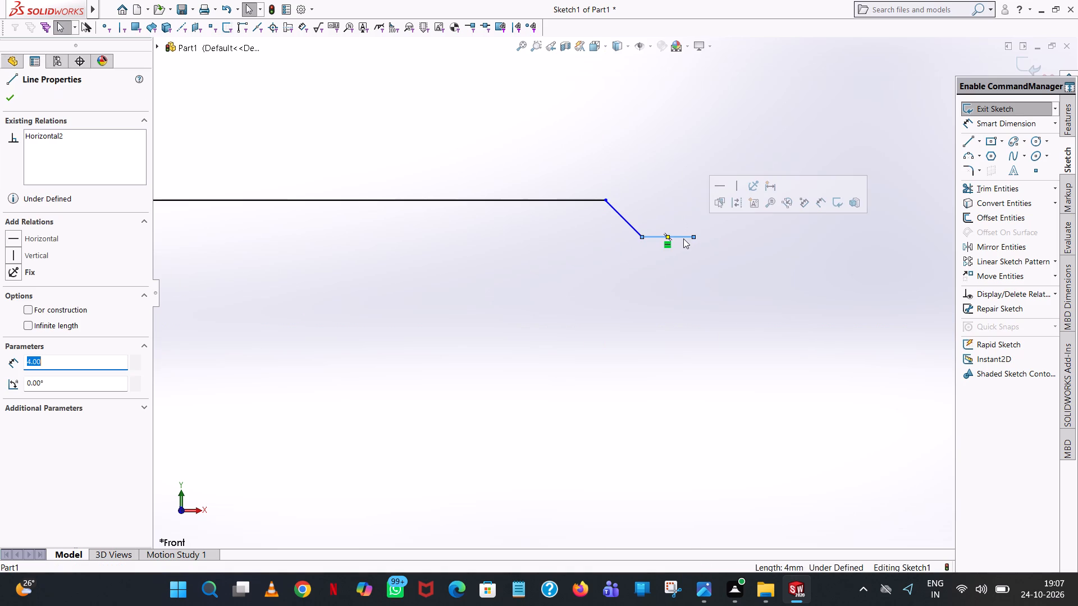
pyautogui.press('2')
pyautogui.press('Return')
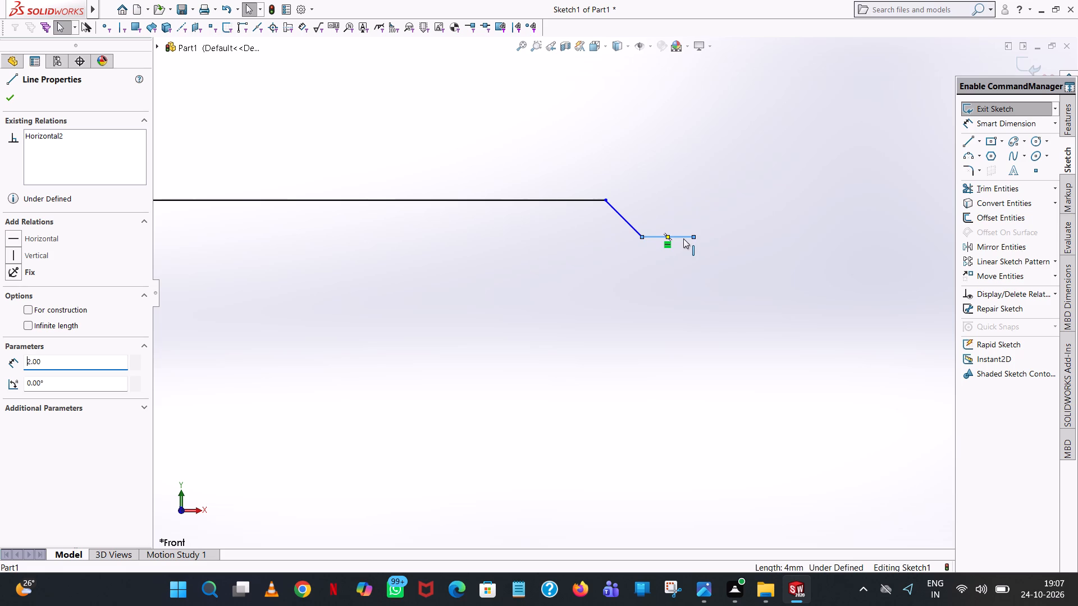
pyautogui.click(652, 162)
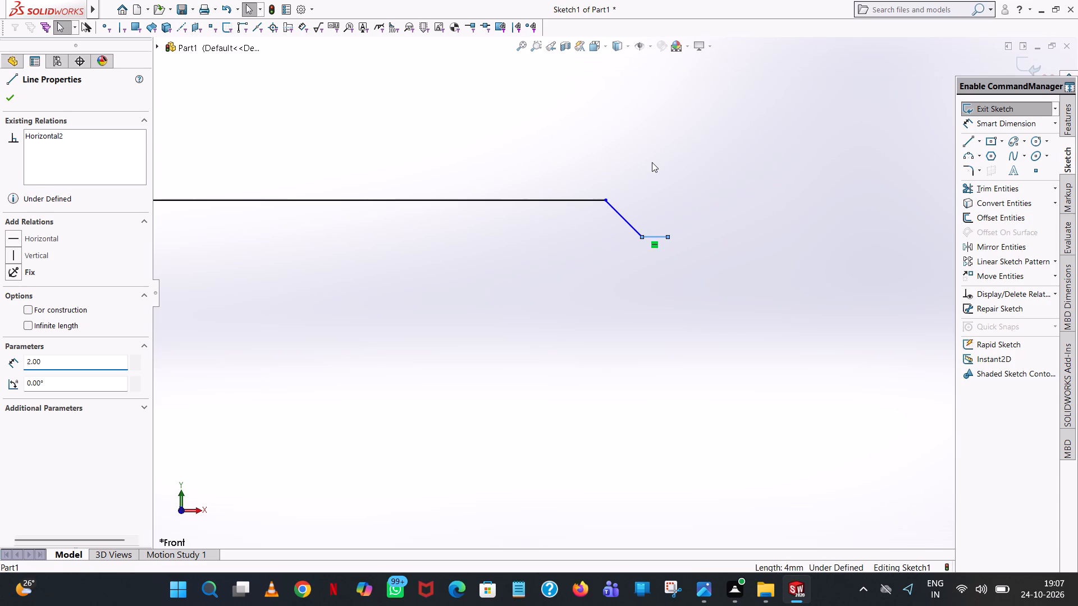
# Sketch a 90 mm (102-12) vertical line upward from the outer end of the 2 mm horizontal line and end the chain.
pyautogui.click(964, 137)
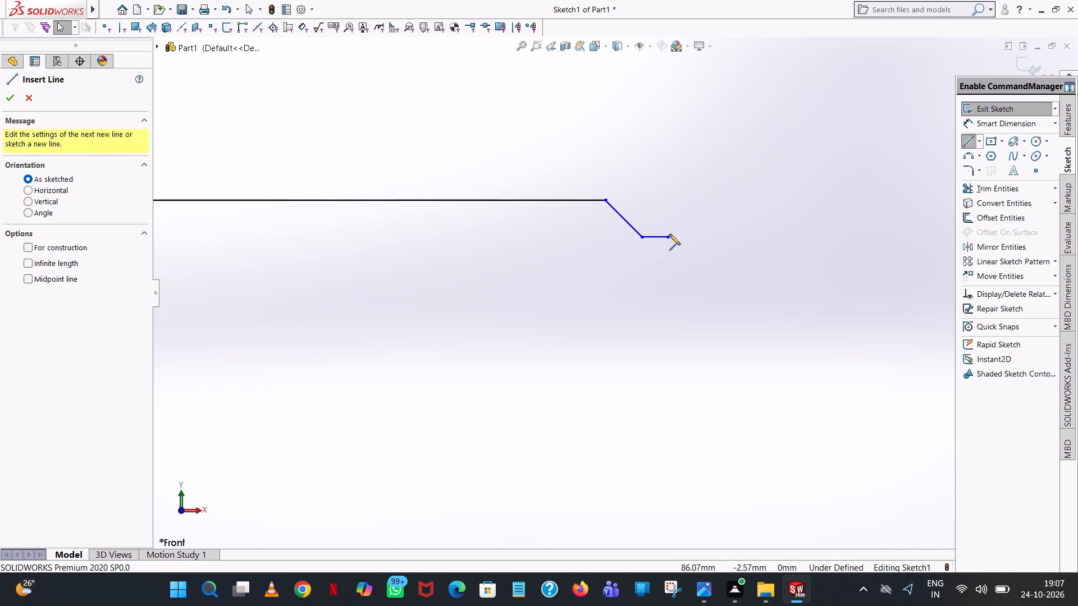
pyautogui.click(667, 238)
pyautogui.scroll(8, 667, 104)
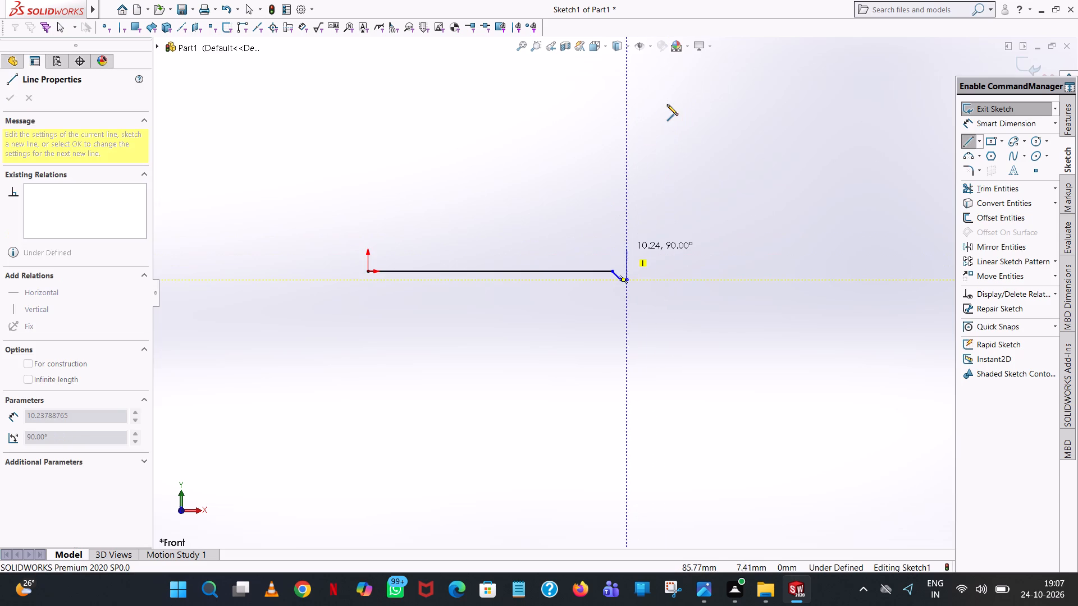
pyautogui.scroll(3, 667, 104)
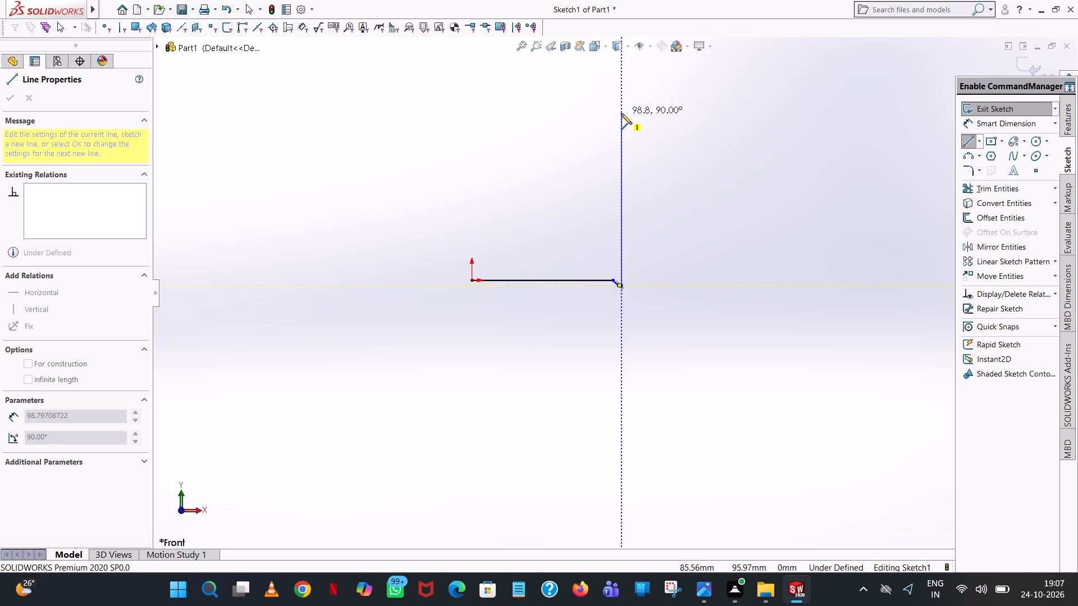
pyautogui.click(621, 113)
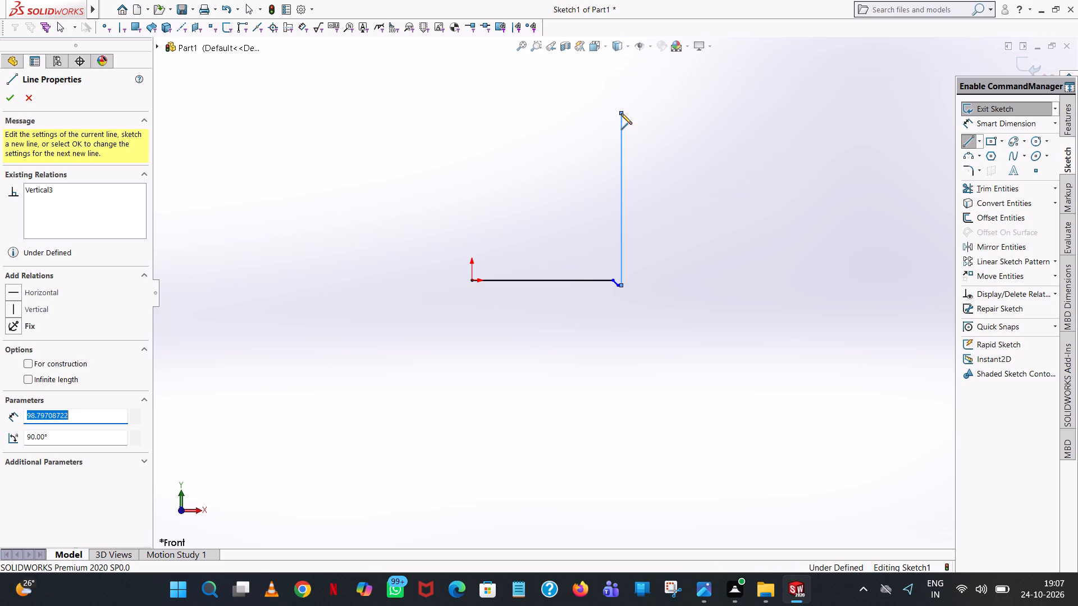
pyautogui.write('102-')
pyautogui.write('12')
pyautogui.press('Return')
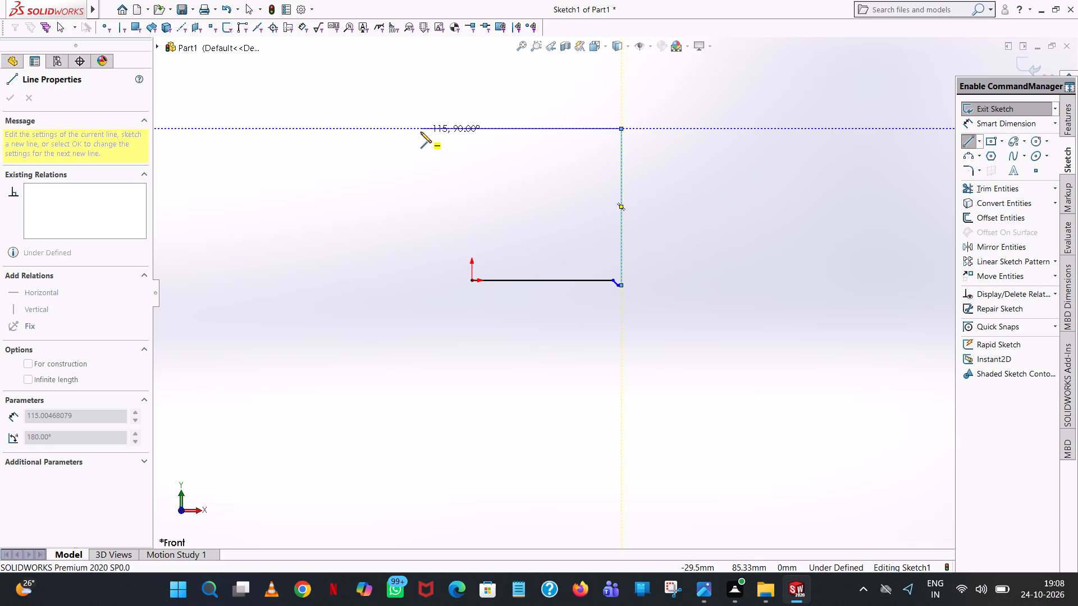
pyautogui.rightClick(496, 111)
pyautogui.click(533, 116)
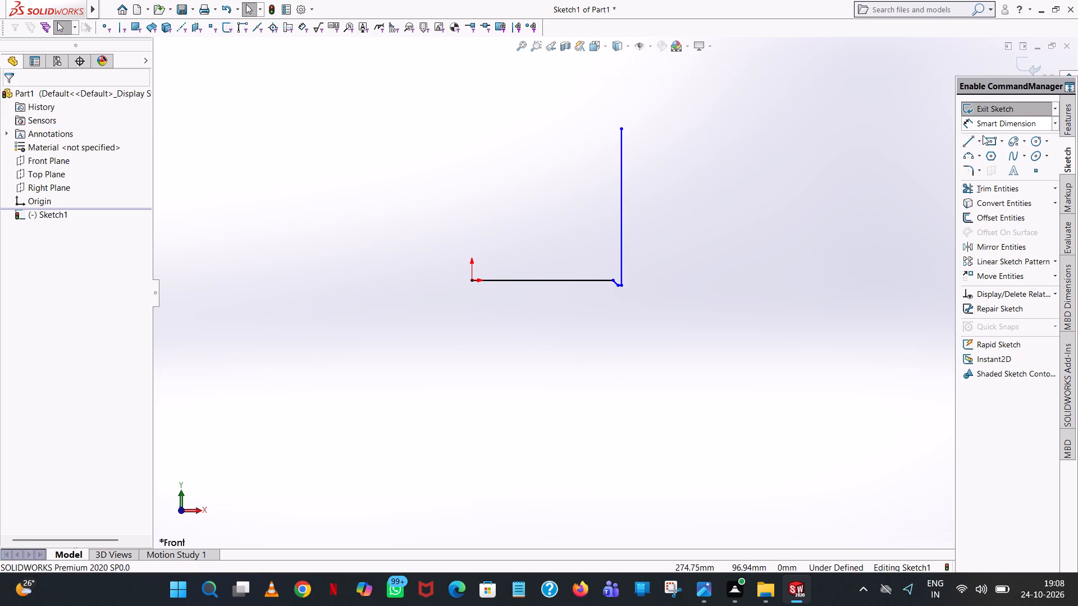
# Sketch an 81 mm (162/2) horizontal line from the origin, opposite the existing base line.
pyautogui.click(970, 143)
pyautogui.click(472, 278)
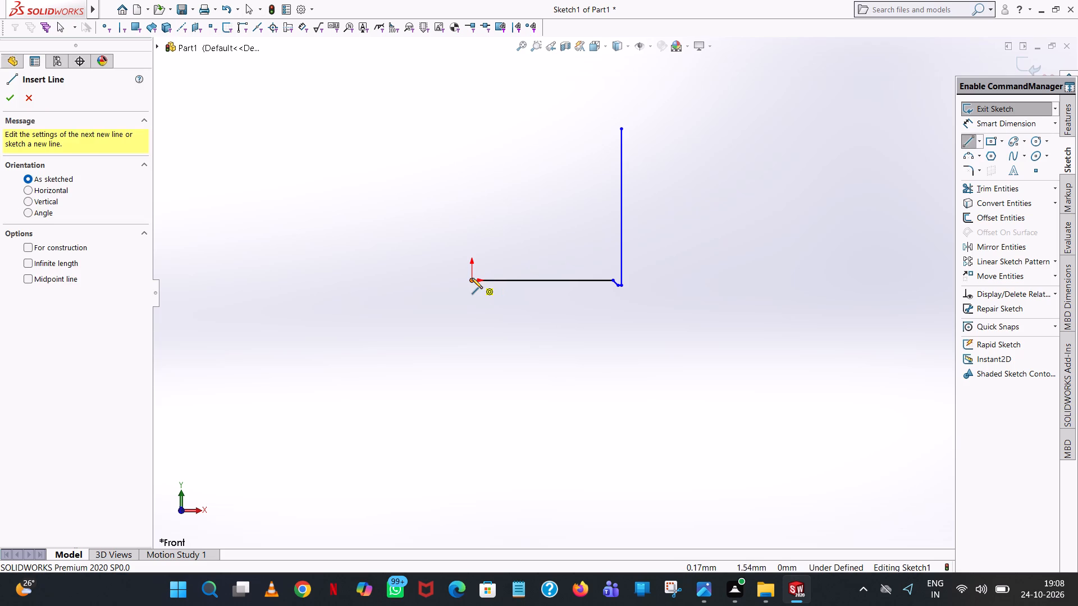
pyautogui.click(217, 278)
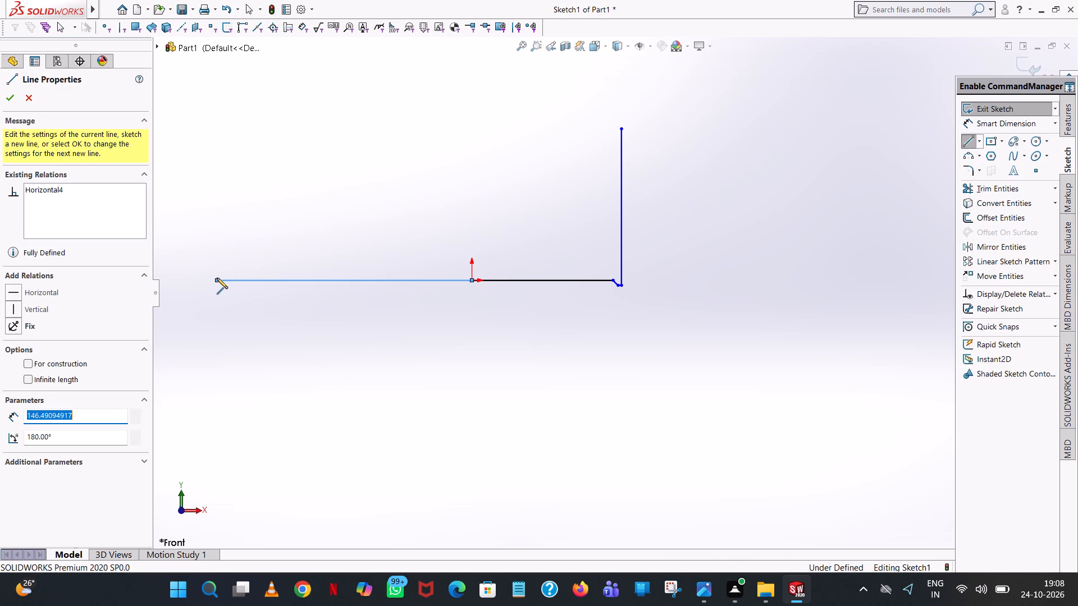
pyautogui.write('162')
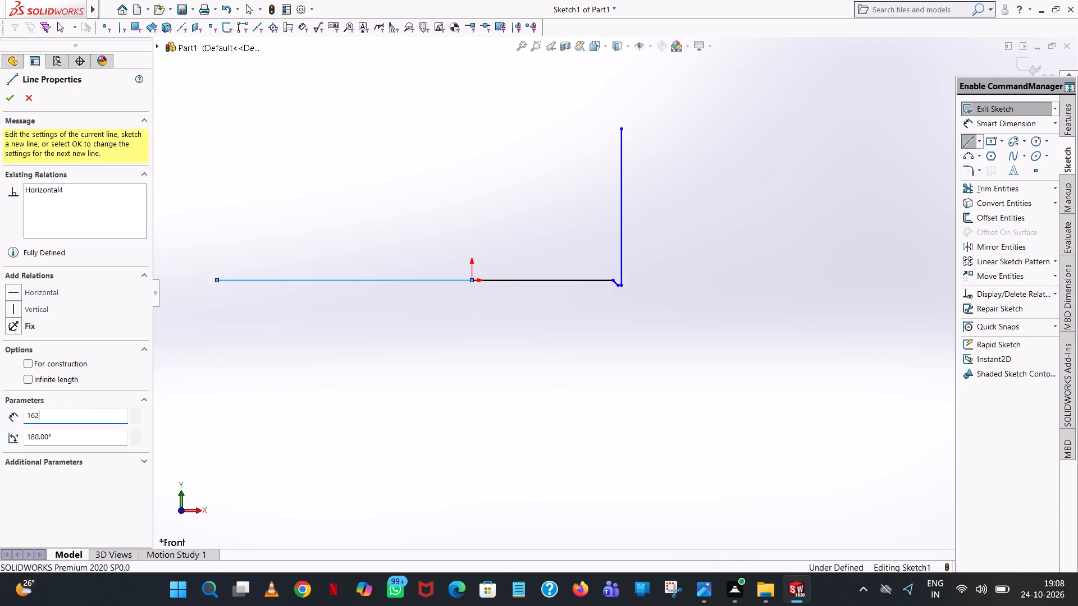
pyautogui.write('/2')
pyautogui.press('Return')
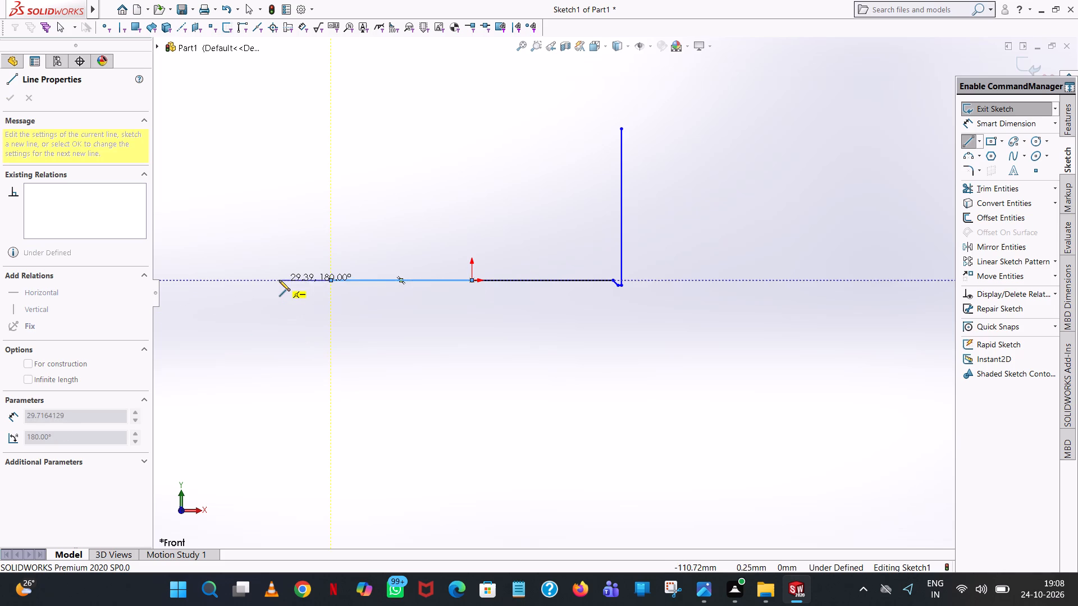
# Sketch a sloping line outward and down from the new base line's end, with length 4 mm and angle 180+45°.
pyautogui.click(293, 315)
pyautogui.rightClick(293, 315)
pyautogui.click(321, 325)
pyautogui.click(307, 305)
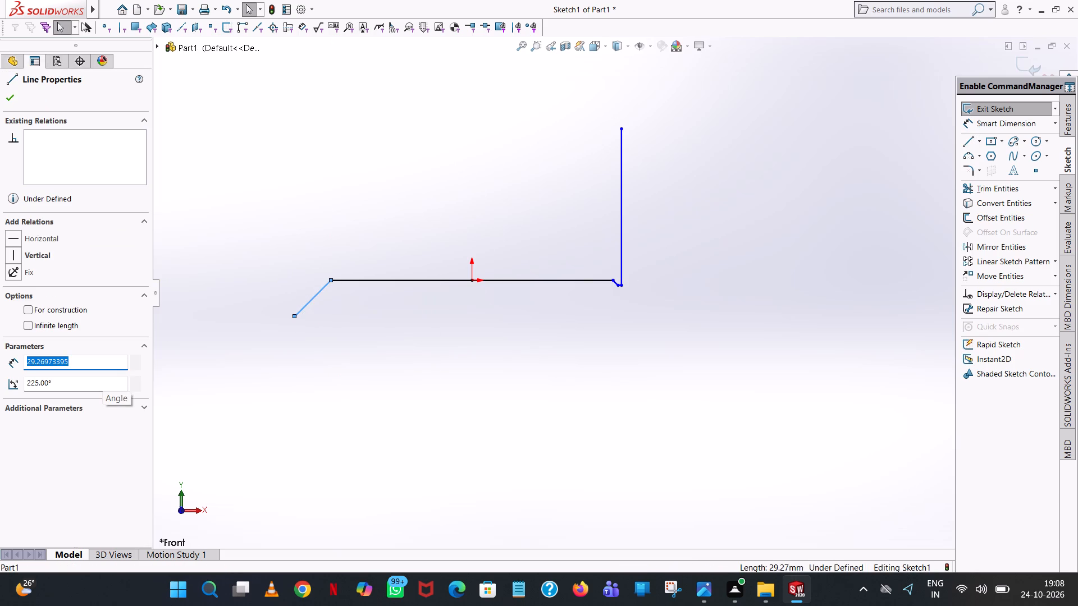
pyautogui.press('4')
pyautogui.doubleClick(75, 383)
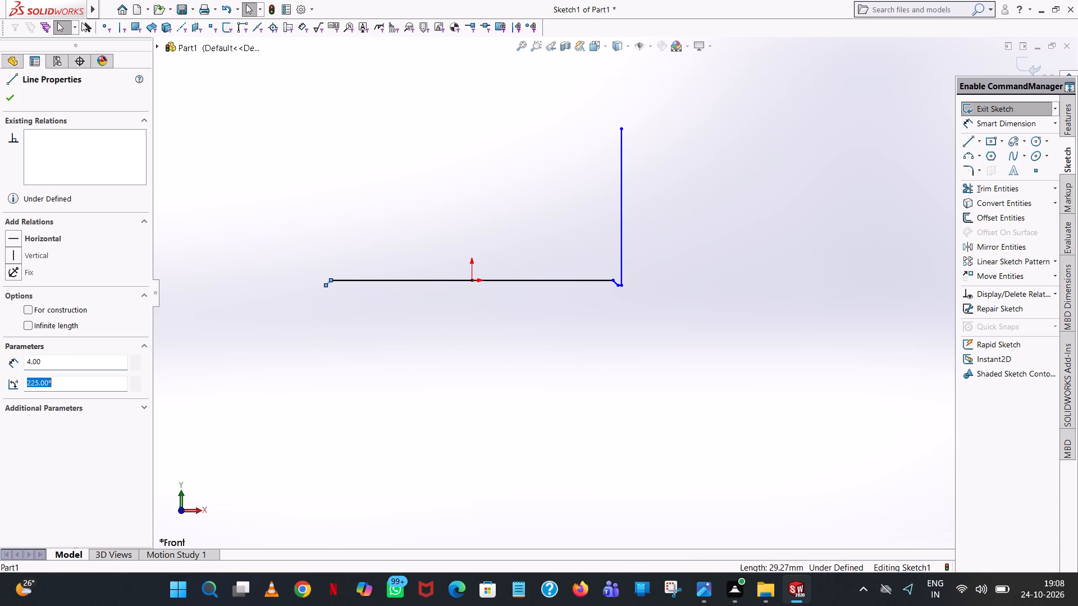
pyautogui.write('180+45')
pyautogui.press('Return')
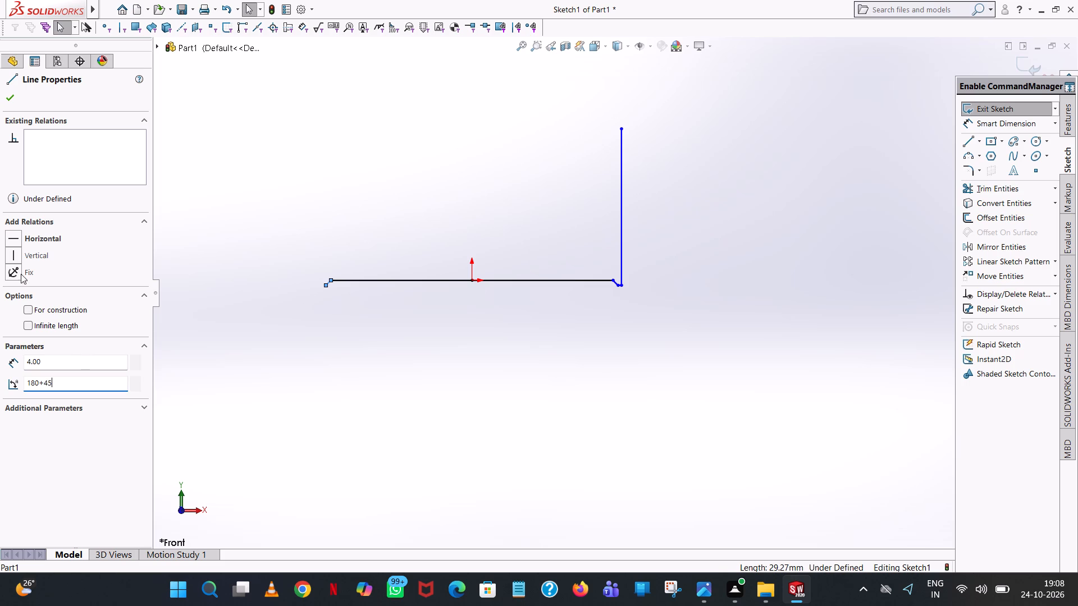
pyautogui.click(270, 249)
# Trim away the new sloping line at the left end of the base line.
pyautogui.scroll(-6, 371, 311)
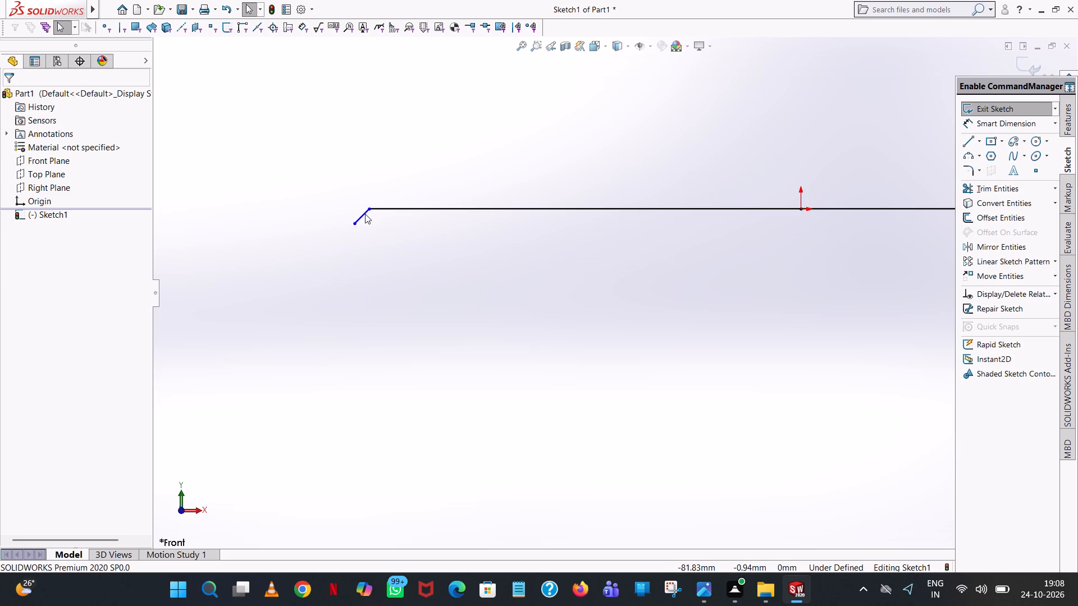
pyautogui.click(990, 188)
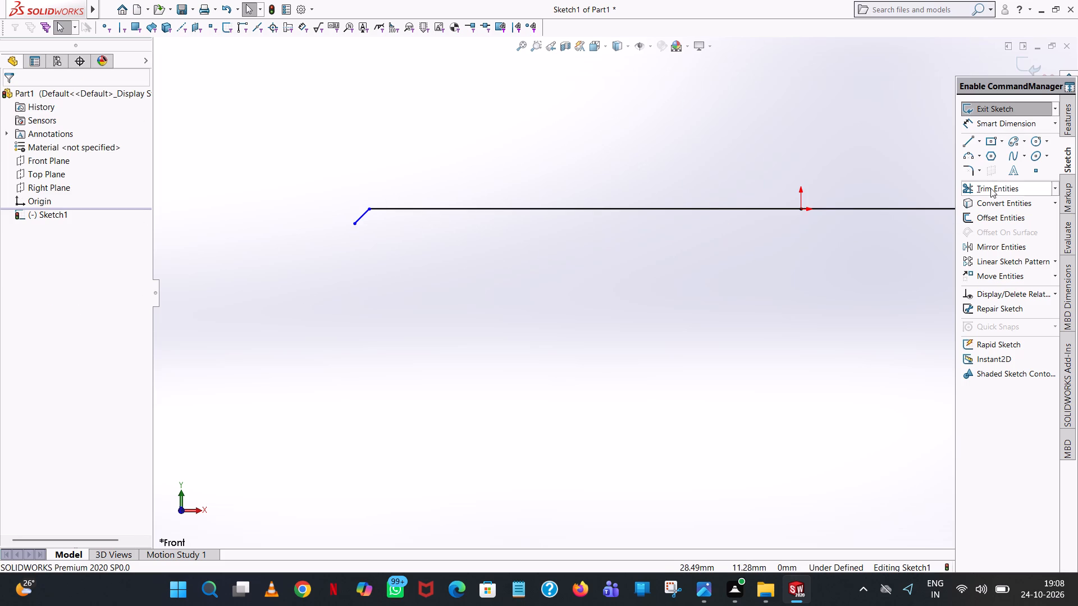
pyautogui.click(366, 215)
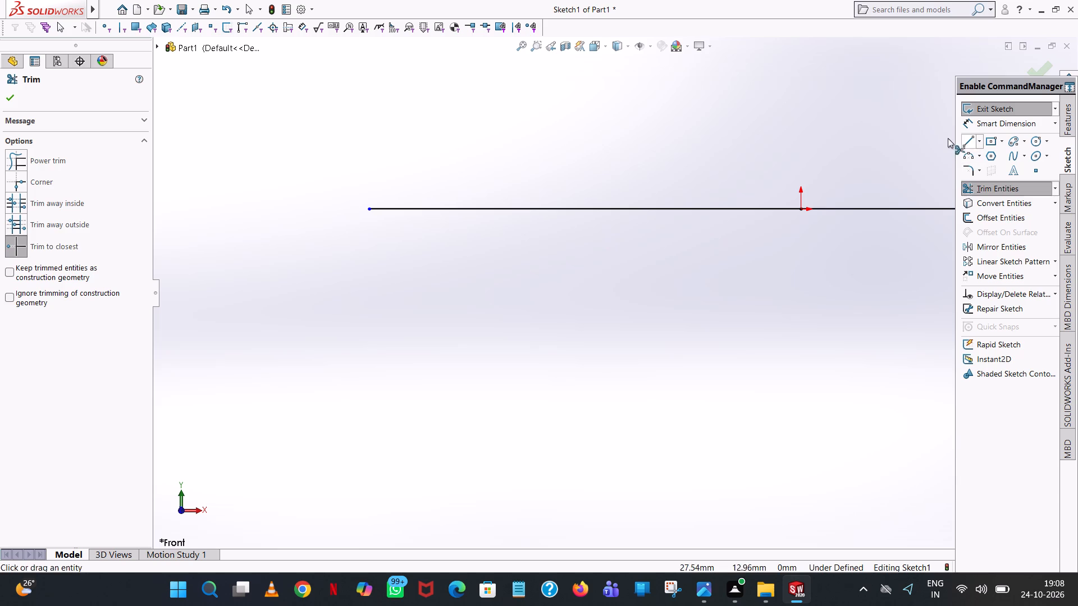
# Sketch a sloping line down and outward from the base line's left end, 4 mm long at 180+45°.
pyautogui.click(965, 140)
pyautogui.click(369, 208)
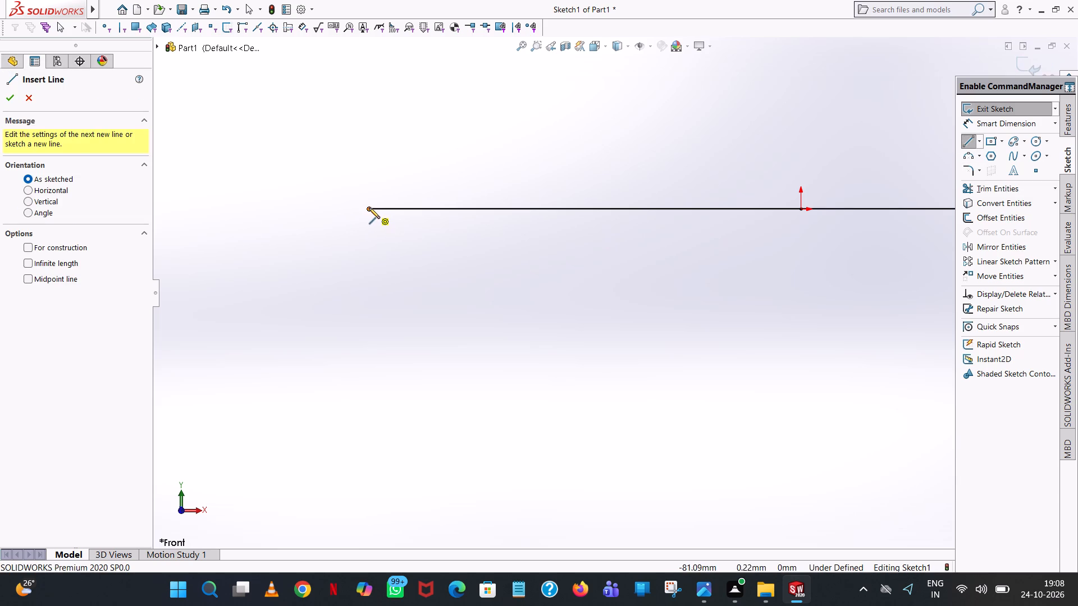
pyautogui.click(322, 237)
pyautogui.rightClick(322, 237)
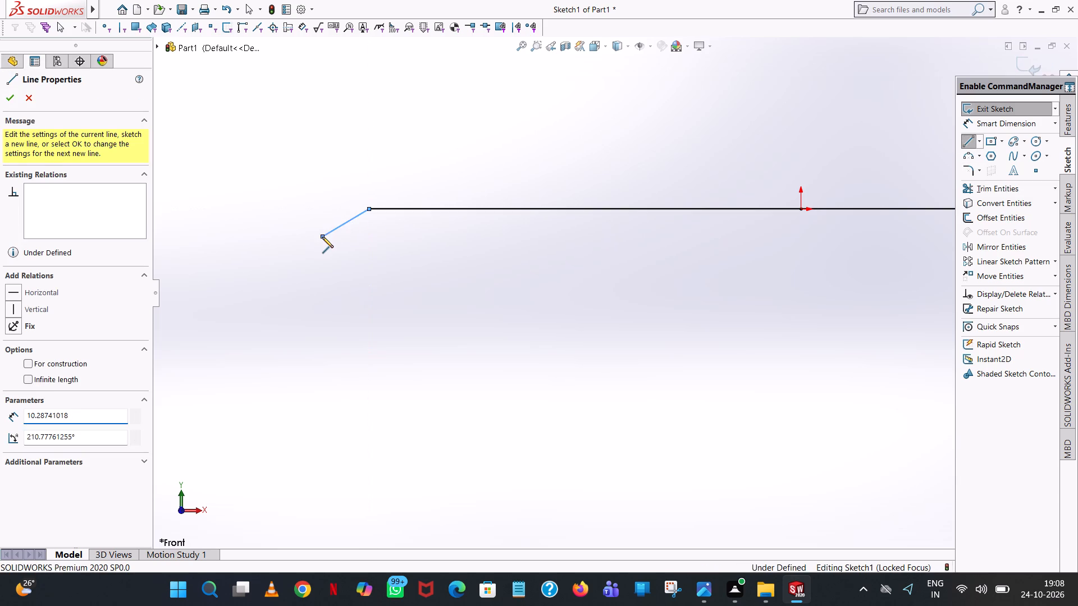
pyautogui.click(364, 252)
pyautogui.click(342, 224)
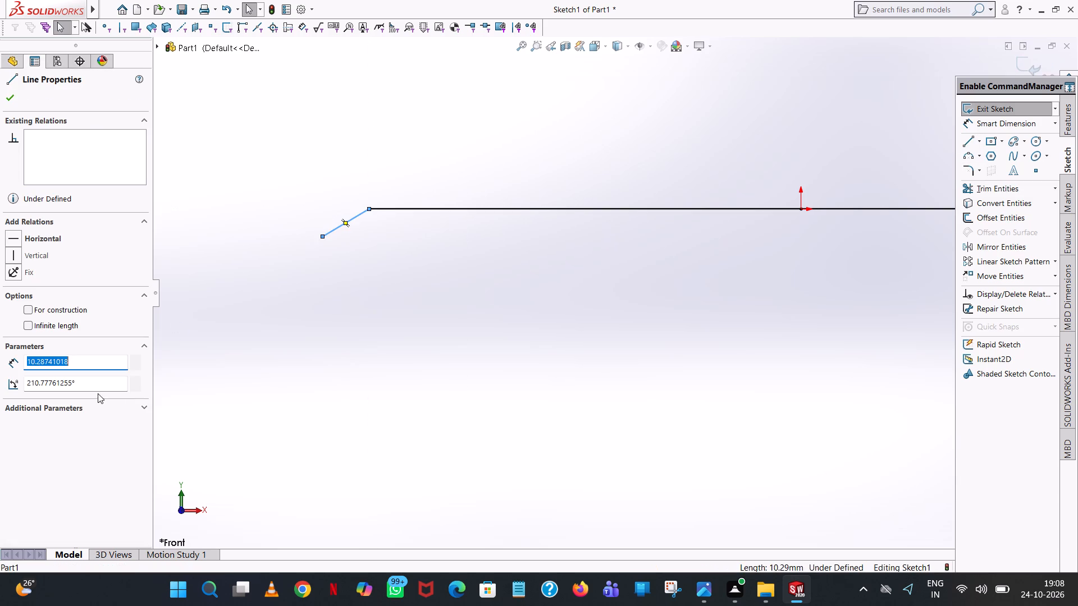
pyautogui.doubleClick(96, 382)
pyautogui.write('180+45')
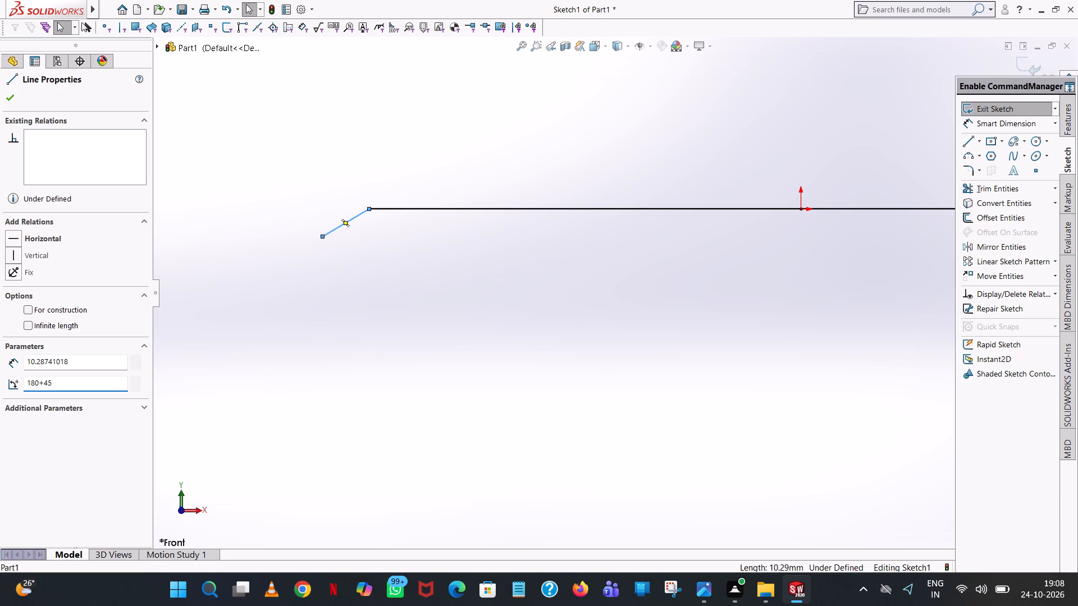
pyautogui.doubleClick(76, 362)
pyautogui.press('4')
pyautogui.press('Return')
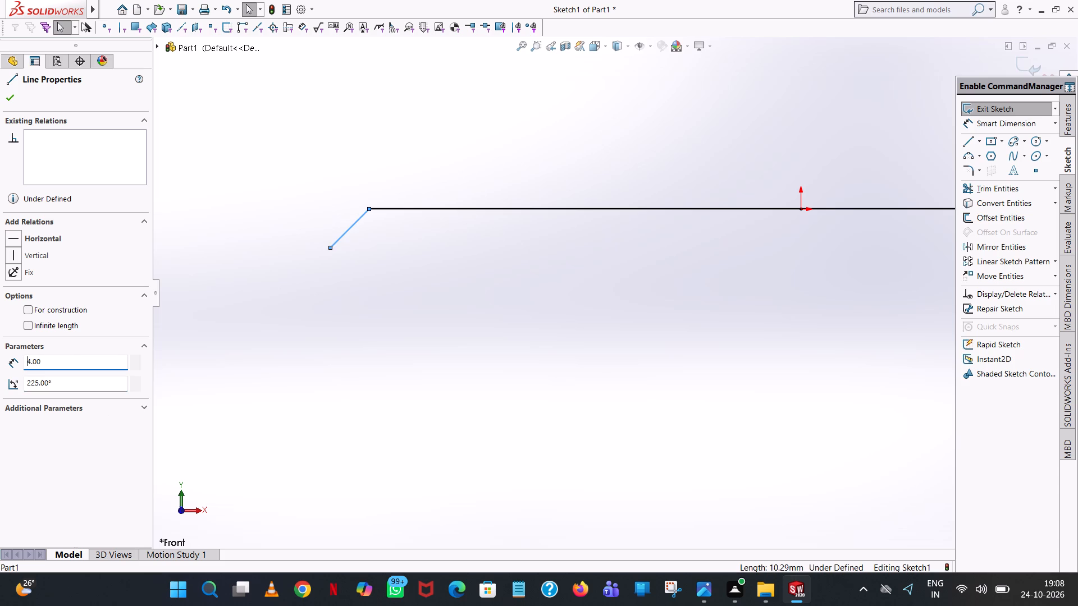
pyautogui.click(551, 182)
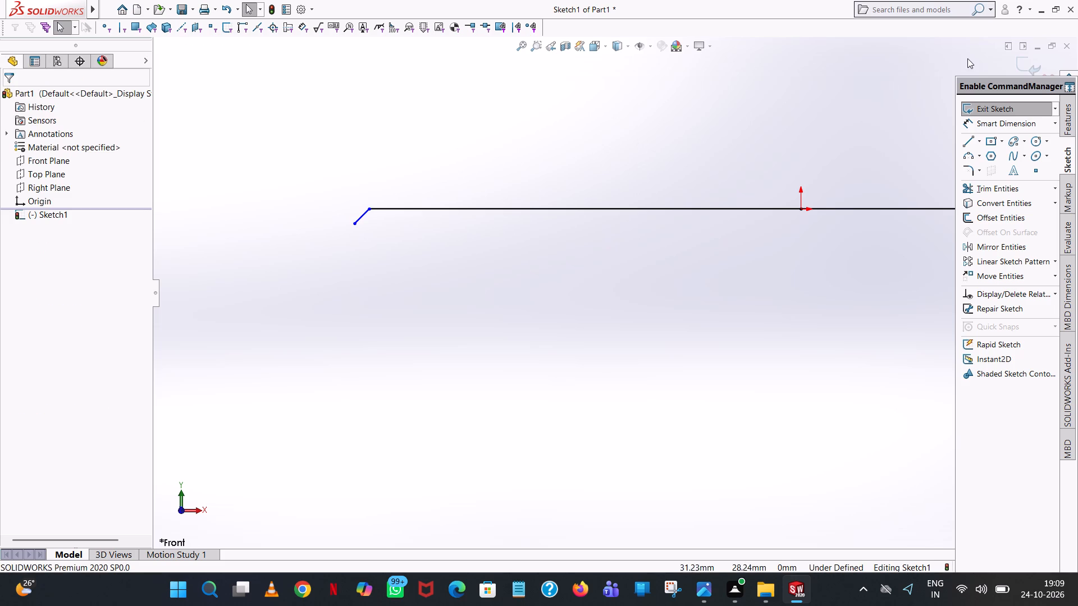
# Sketch a 2 mm horizontal line outward from the left sloping line's lower end.
pyautogui.click(966, 142)
pyautogui.click(355, 226)
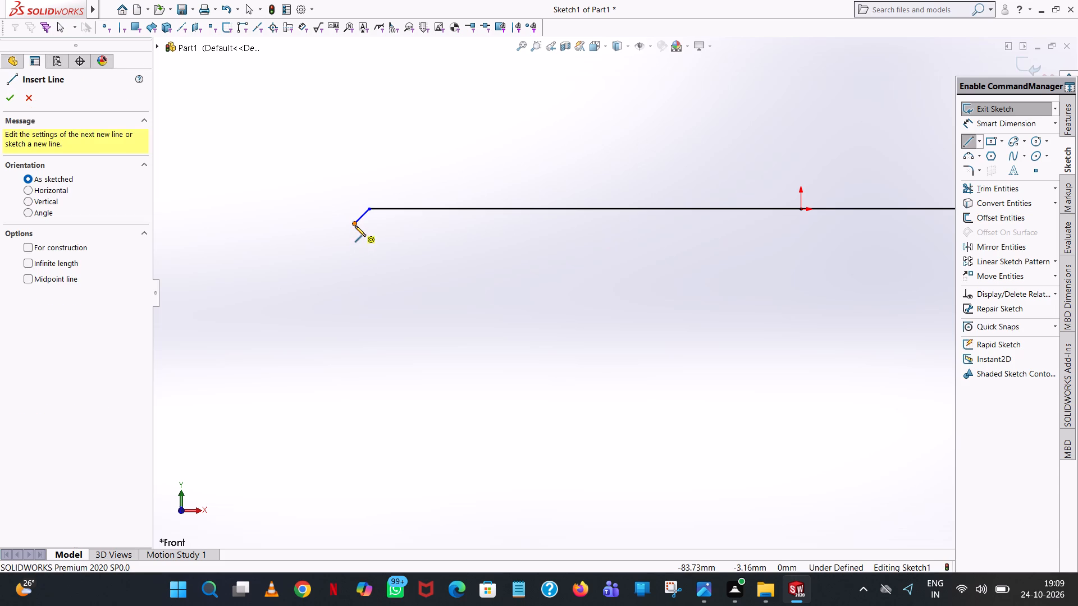
pyautogui.click(330, 225)
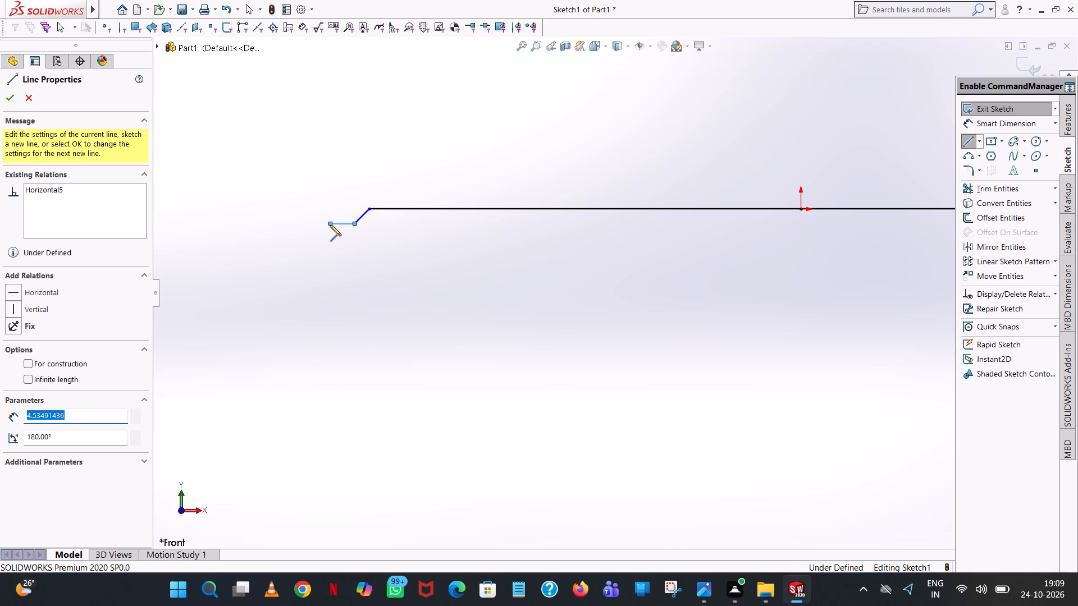
pyautogui.press('2')
pyautogui.press('Return')
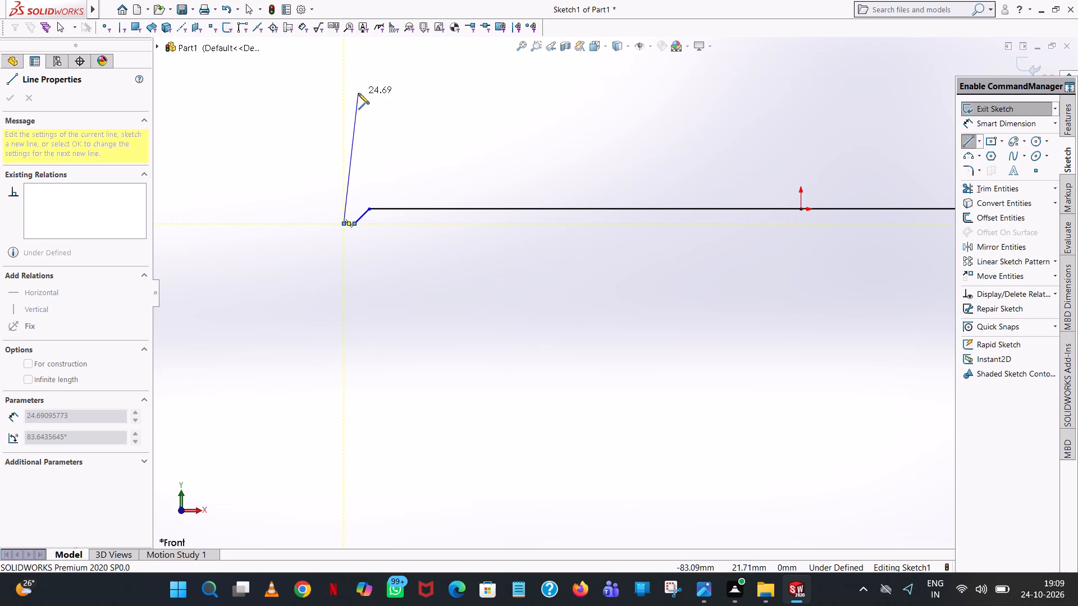
# Close the profile with a 90 mm vertical line up the left side and a horizontal line to the opposite vertical's top end.
pyautogui.scroll(5, 358, 93)
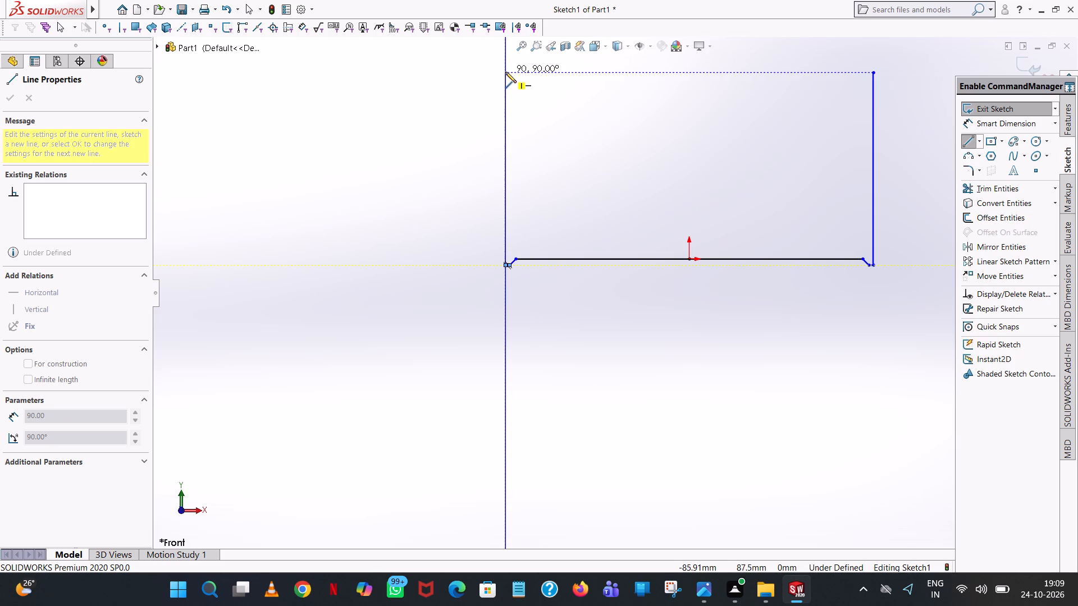
pyautogui.click(505, 71)
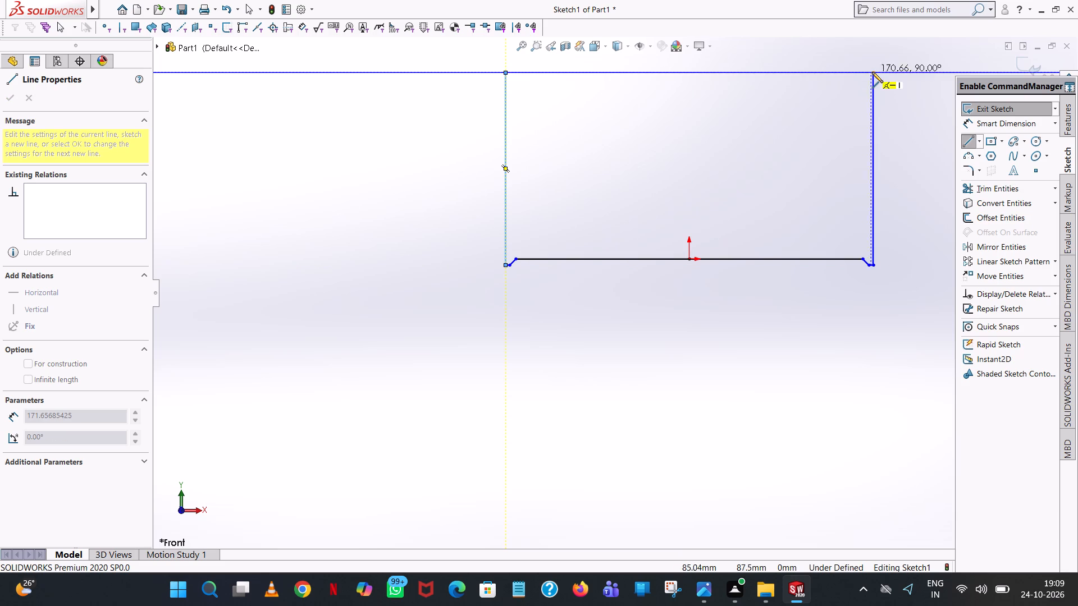
pyautogui.click(872, 72)
pyautogui.rightClick(872, 72)
pyautogui.click(884, 76)
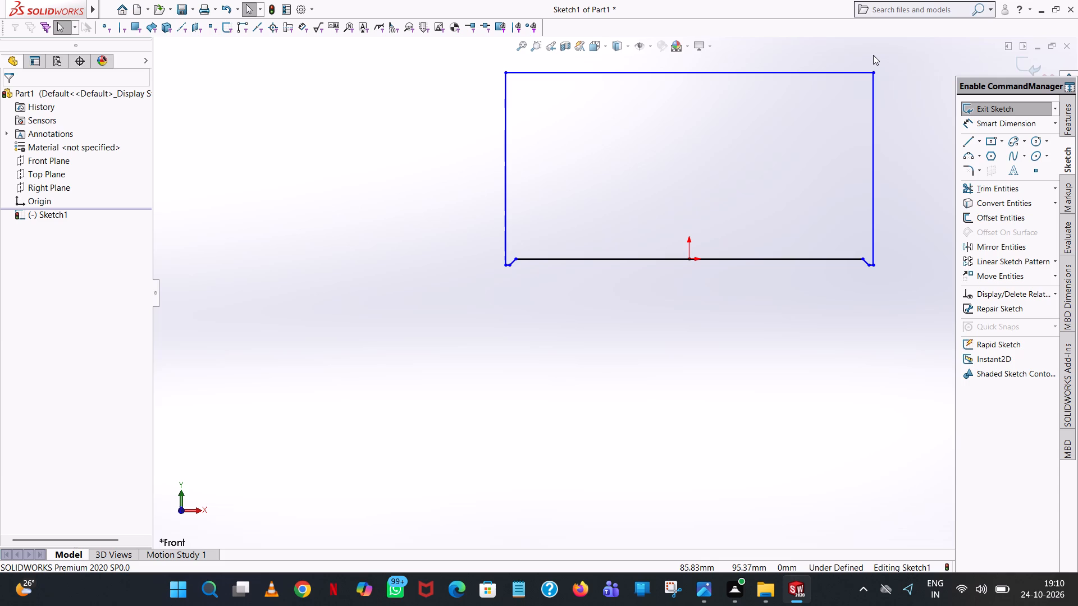
# Dimension the length of the profile's top horizontal line, keeping its drawn value.
pyautogui.scroll(1, 739, 189)
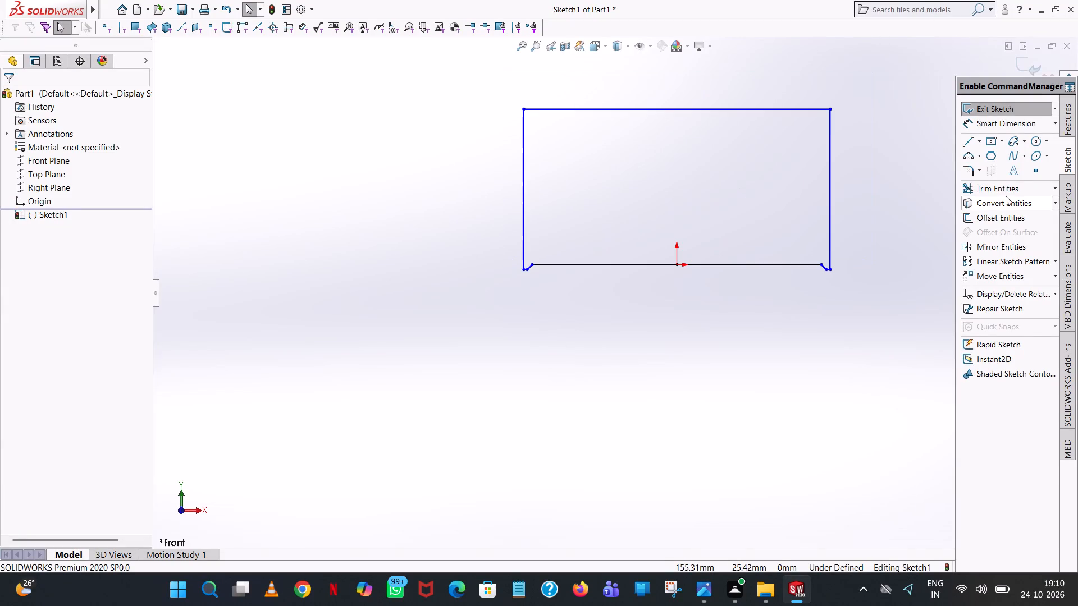
pyautogui.click(1015, 120)
pyautogui.click(759, 109)
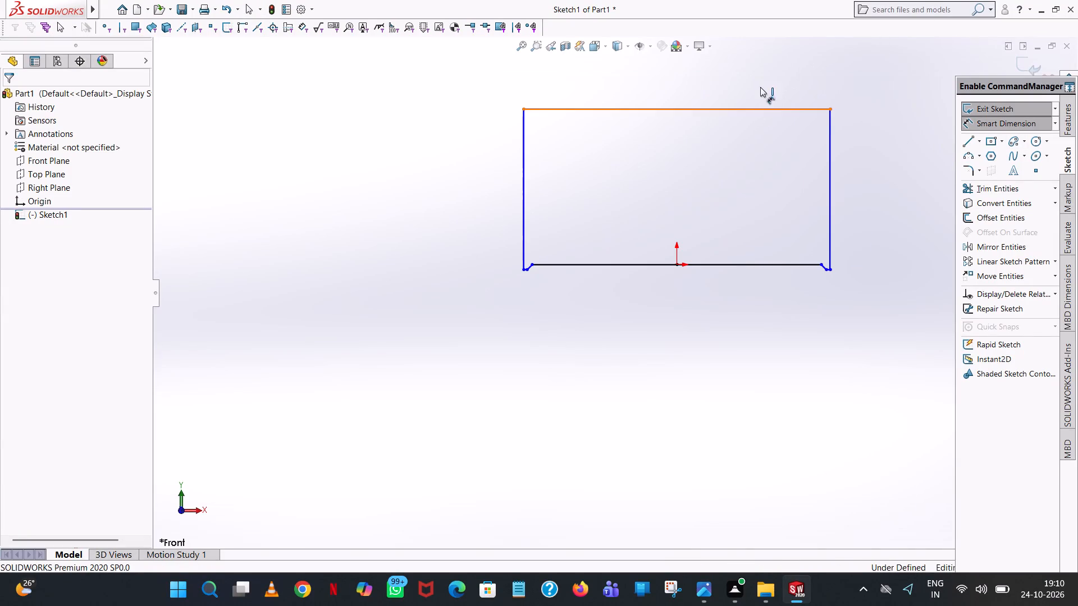
pyautogui.click(762, 78)
pyautogui.click(714, 65)
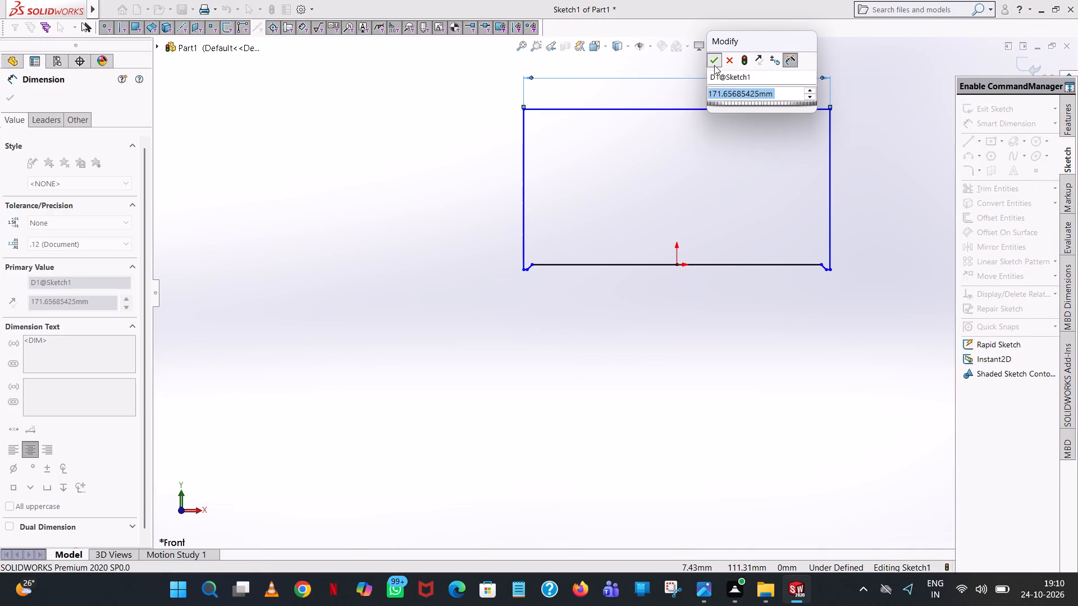
# Dimension the height of the profile's left vertical line, keeping its drawn value.
pyautogui.click(526, 155)
pyautogui.click(469, 173)
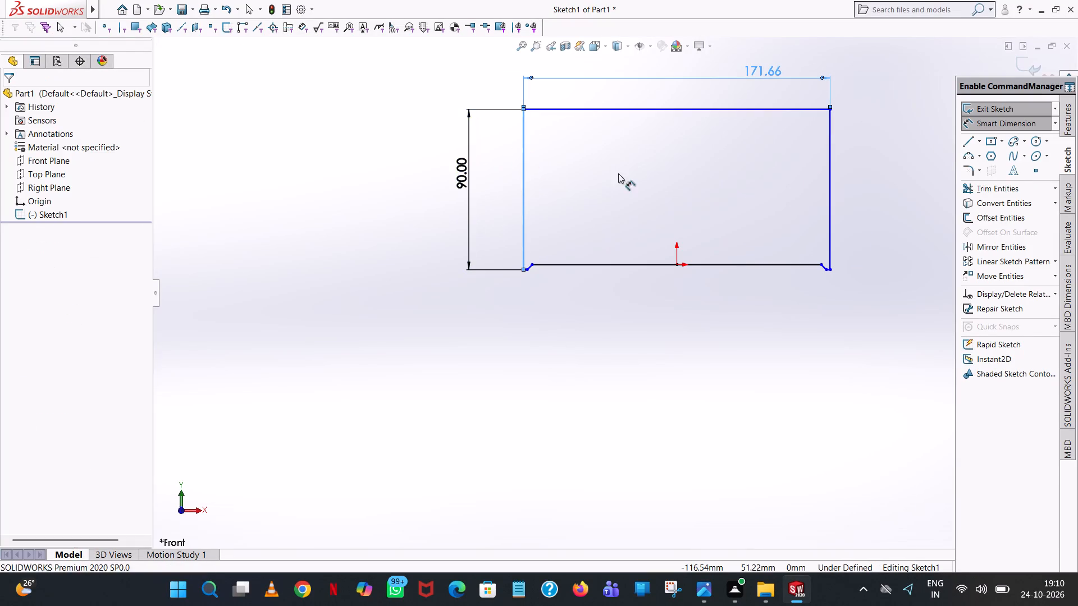
pyautogui.click(422, 160)
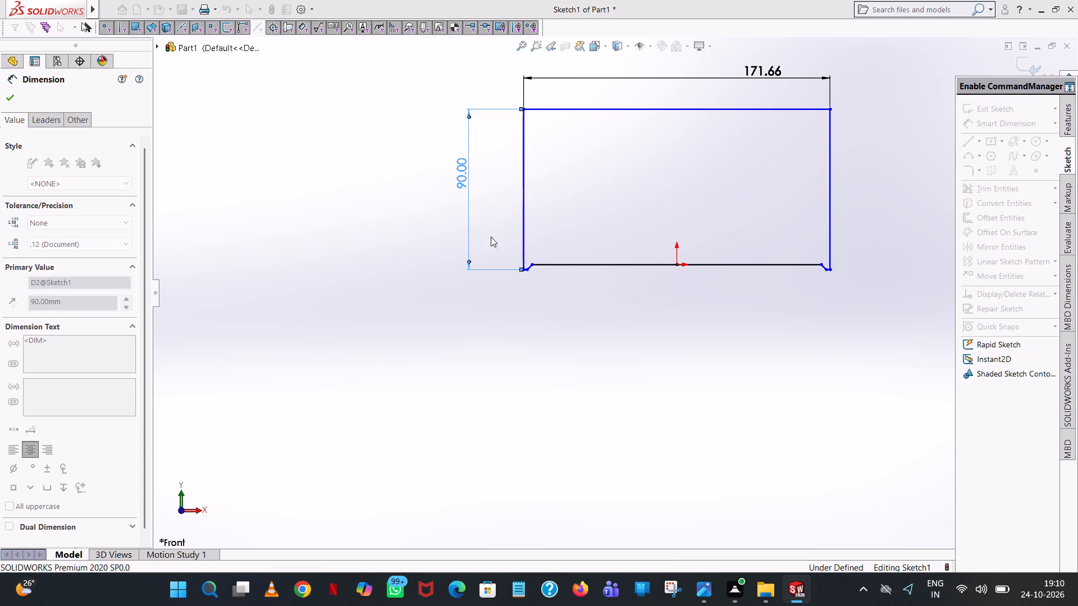
# Dimension the angle between the left sloping line and the profile's long bottom horizontal line, keeping its drawn value.
pyautogui.scroll(-15, 540, 284)
pyautogui.scroll(-8, 551, 255)
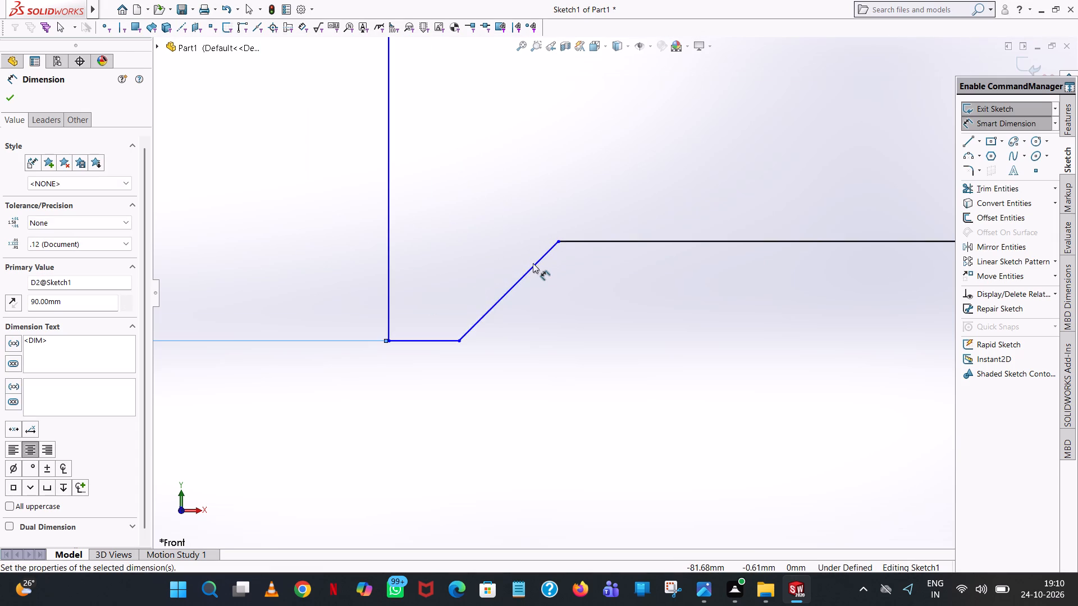
pyautogui.click(532, 265)
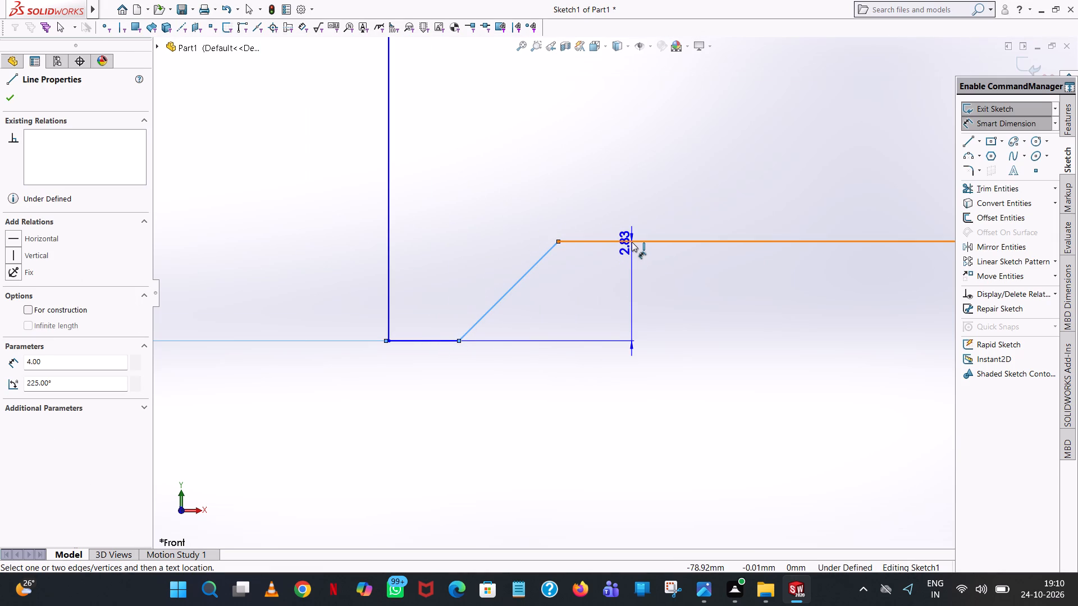
pyautogui.click(632, 242)
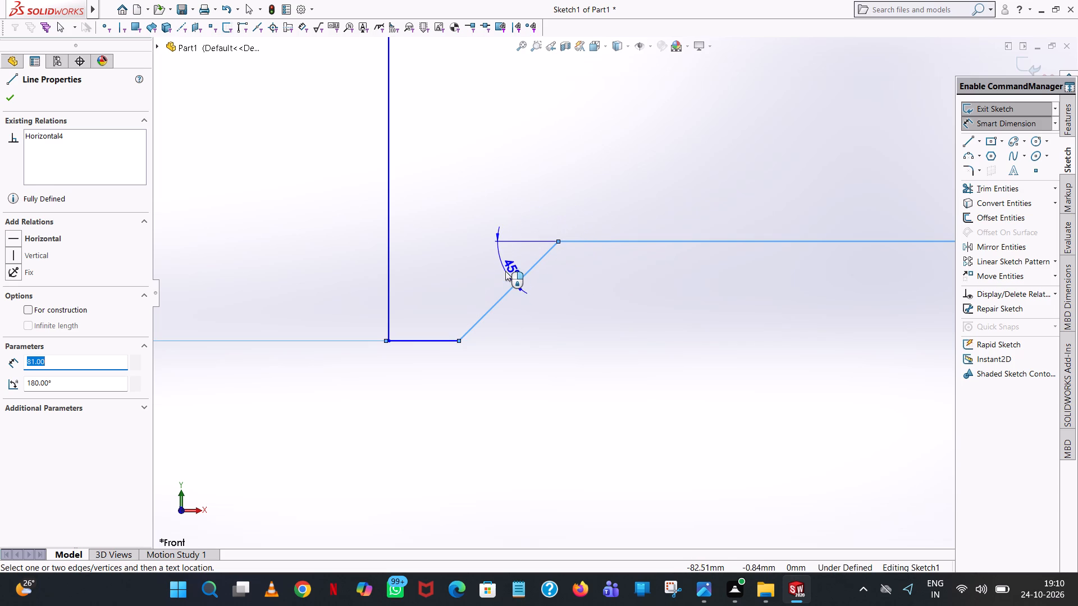
pyautogui.click(504, 271)
pyautogui.click(458, 256)
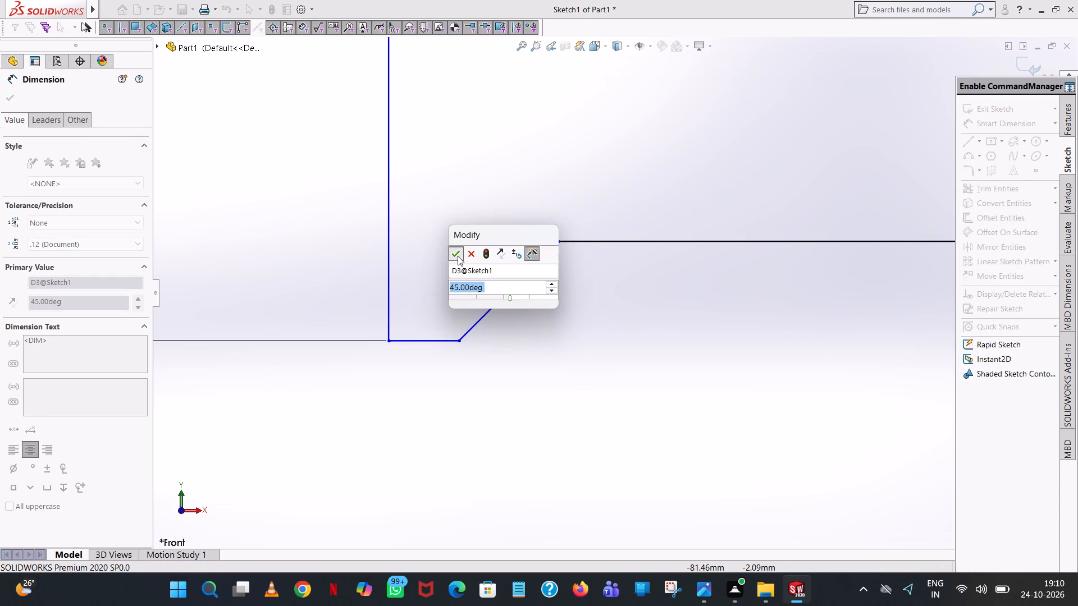
pyautogui.click(567, 342)
# Dimension the length of the short horizontal line at the profile's lower-left corner, keeping its drawn value.
pyautogui.scroll(6, 727, 320)
pyautogui.scroll(5, 801, 330)
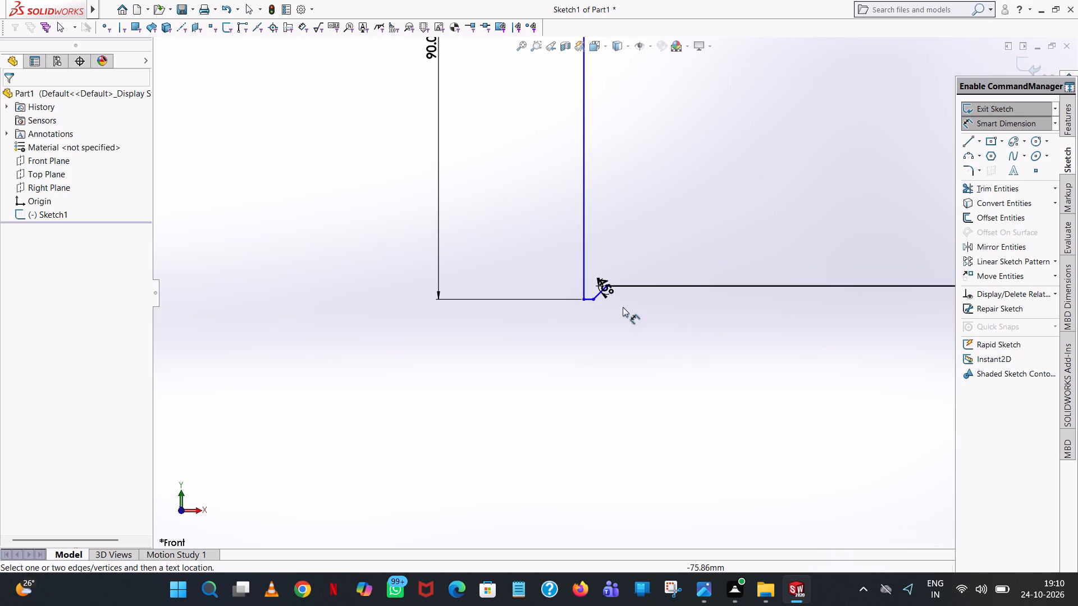
pyautogui.click(588, 298)
pyautogui.click(590, 338)
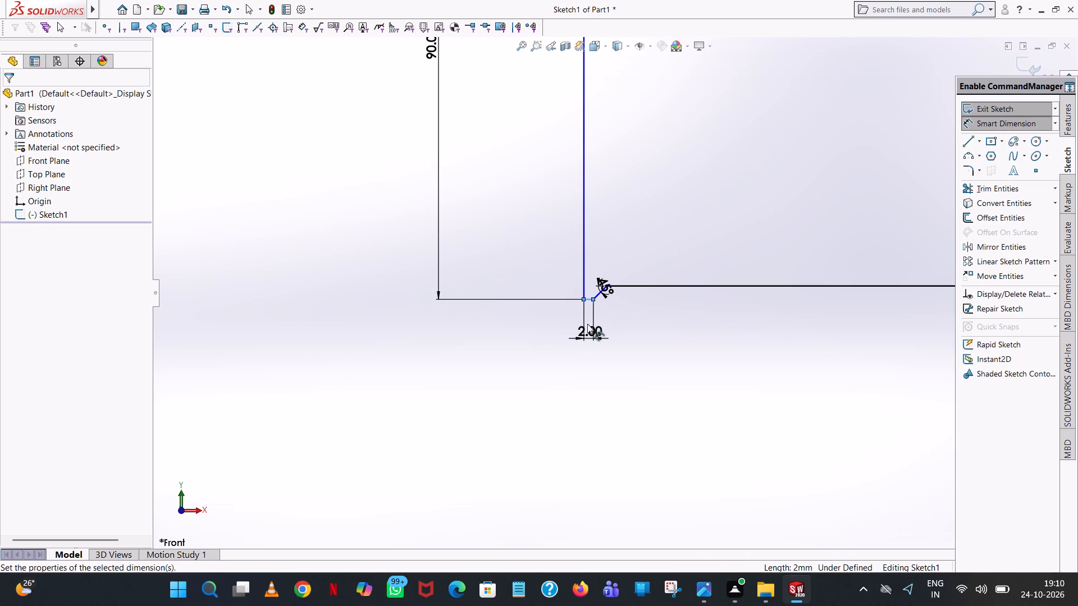
pyautogui.click(545, 316)
pyautogui.click(692, 347)
# Dimension the angle between the right sloping line and the long bottom horizontal line, keeping its drawn value.
pyautogui.scroll(8, 781, 351)
pyautogui.scroll(4, 919, 313)
pyautogui.scroll(-4, 815, 305)
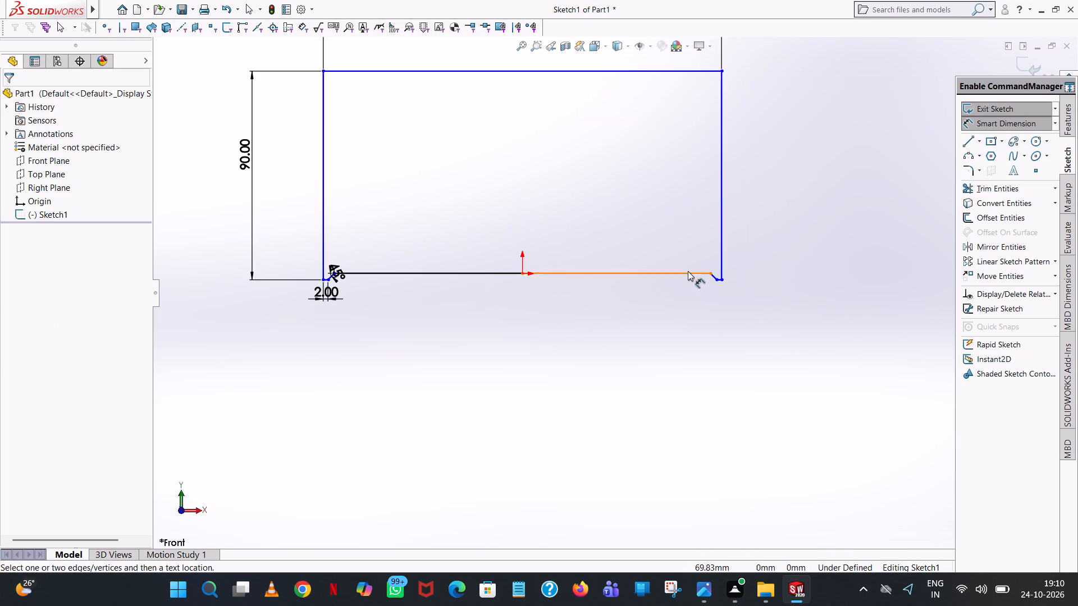
pyautogui.scroll(-6, 692, 270)
pyautogui.click(720, 301)
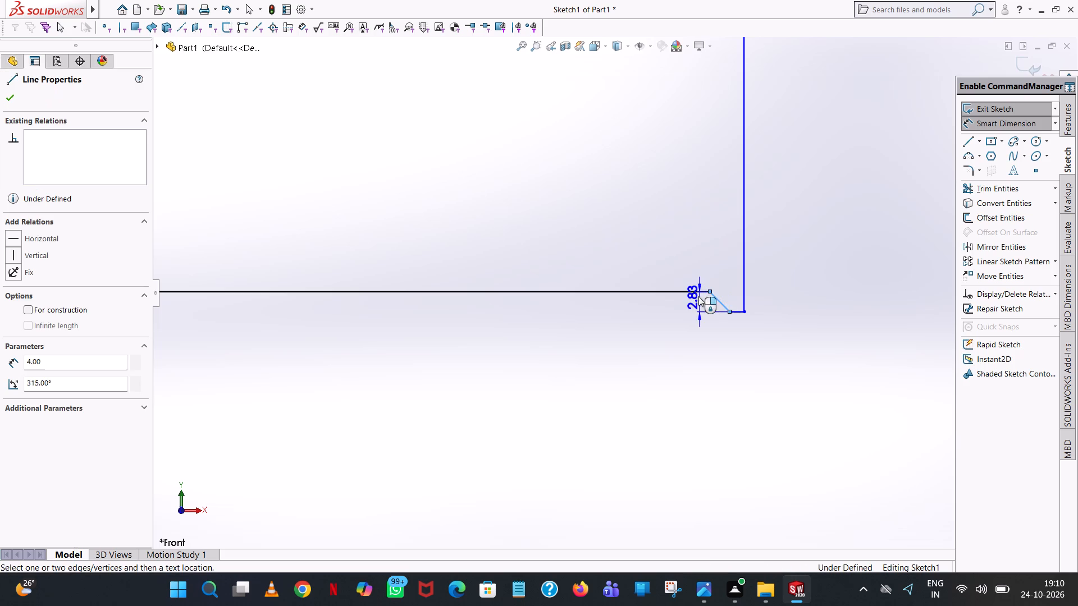
pyautogui.click(696, 292)
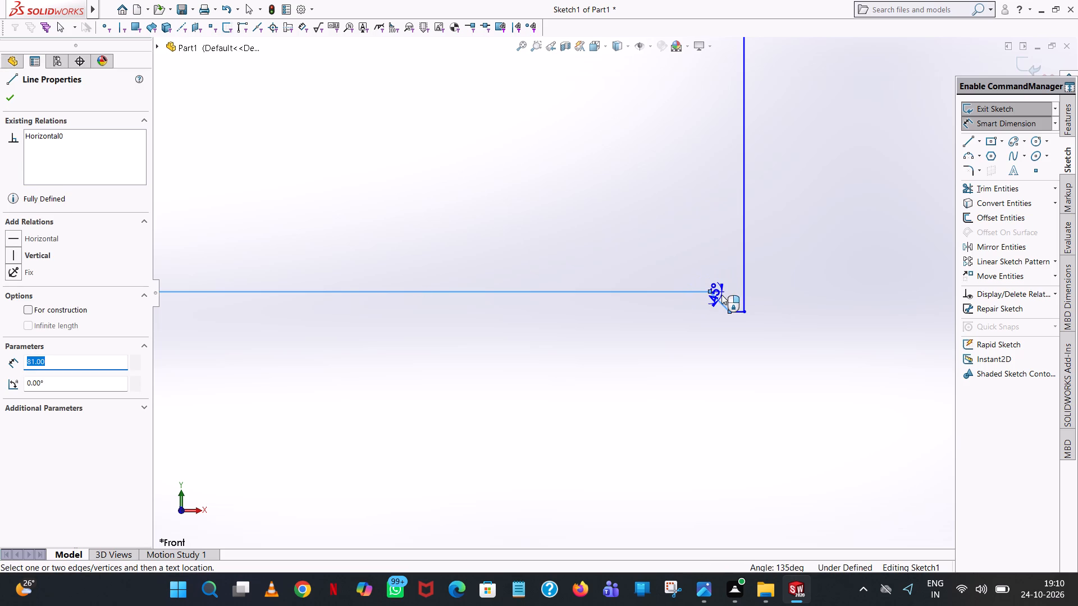
pyautogui.click(721, 295)
pyautogui.click(669, 279)
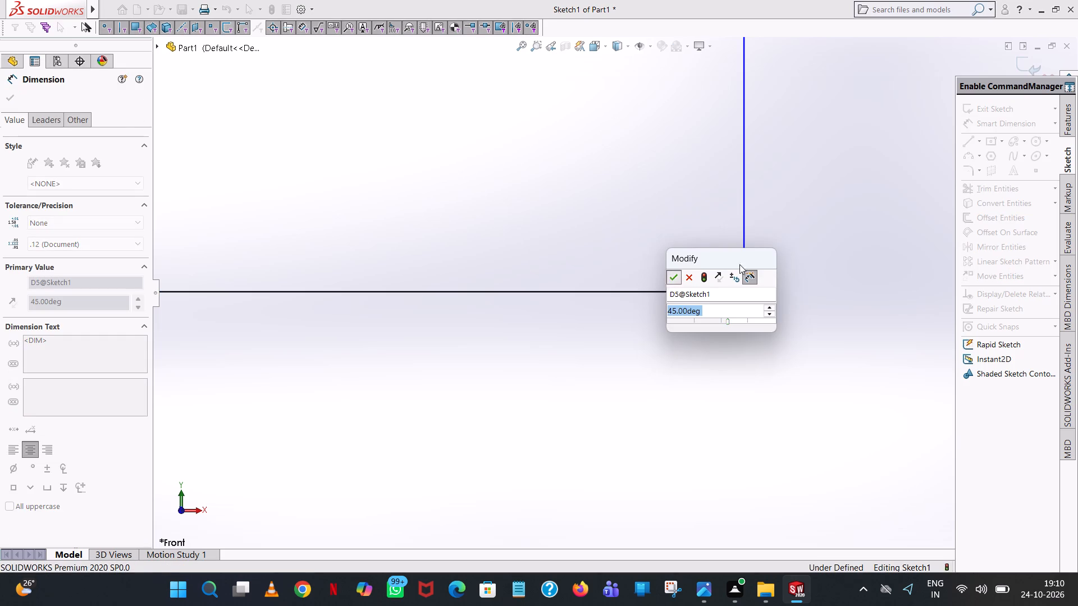
pyautogui.click(809, 244)
# Dimension the length of the short horizontal line at the profile's lower-right corner, keeping its drawn value.
pyautogui.click(739, 311)
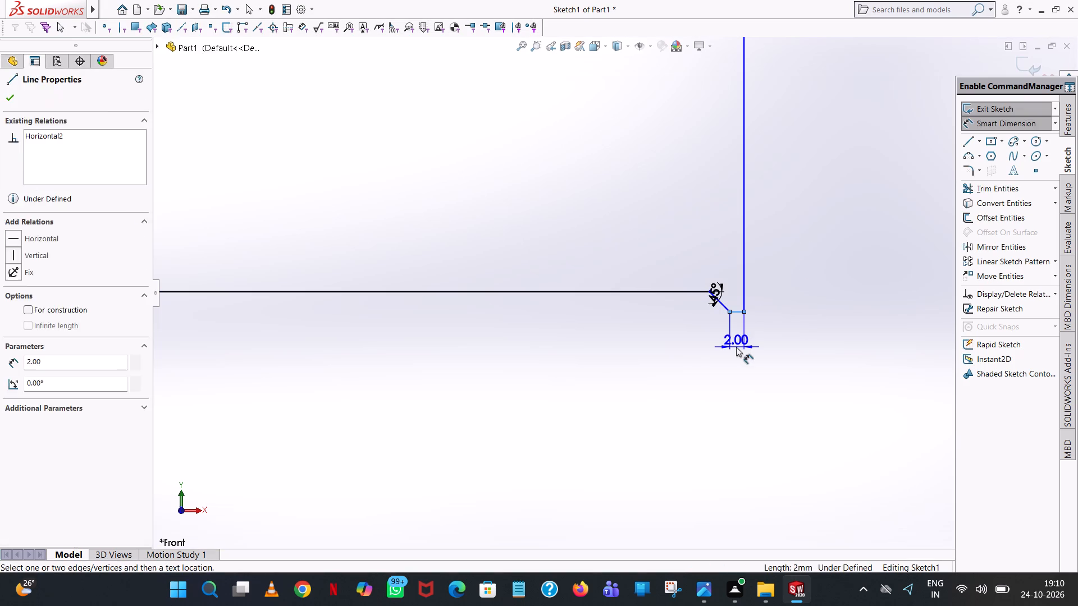
pyautogui.click(736, 347)
pyautogui.click(690, 327)
pyautogui.click(806, 275)
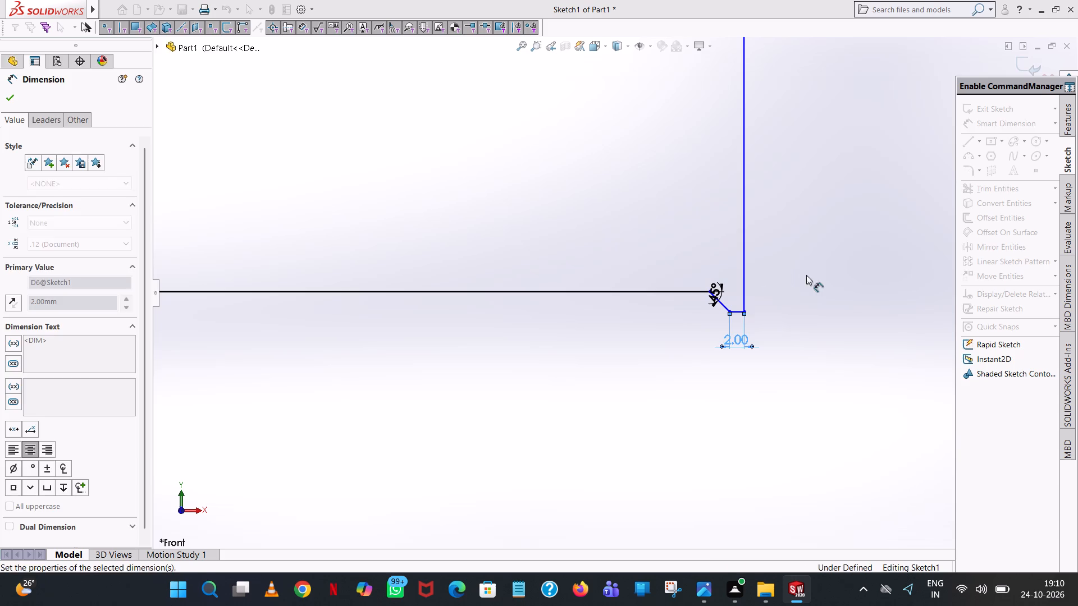
# Dimension the height of the profile's right vertical line, keeping its drawn value.
pyautogui.click(742, 268)
pyautogui.click(806, 268)
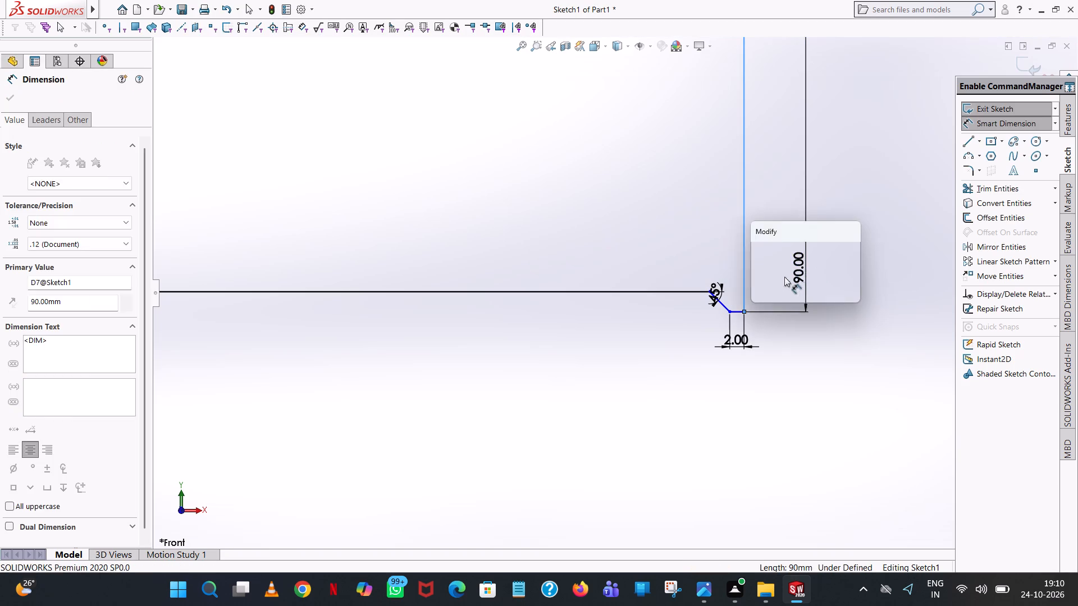
pyautogui.click(755, 254)
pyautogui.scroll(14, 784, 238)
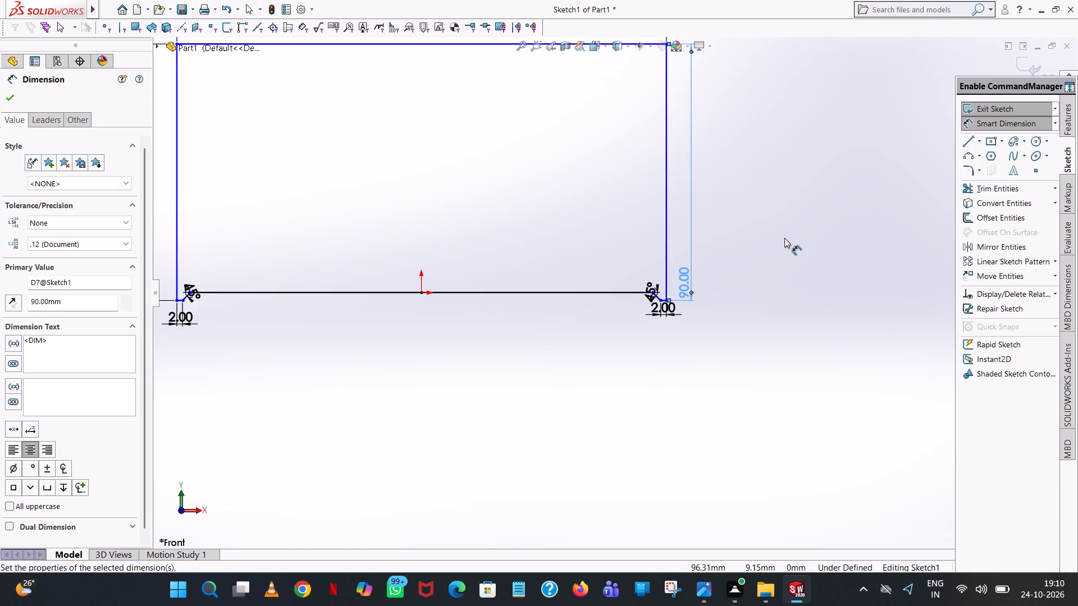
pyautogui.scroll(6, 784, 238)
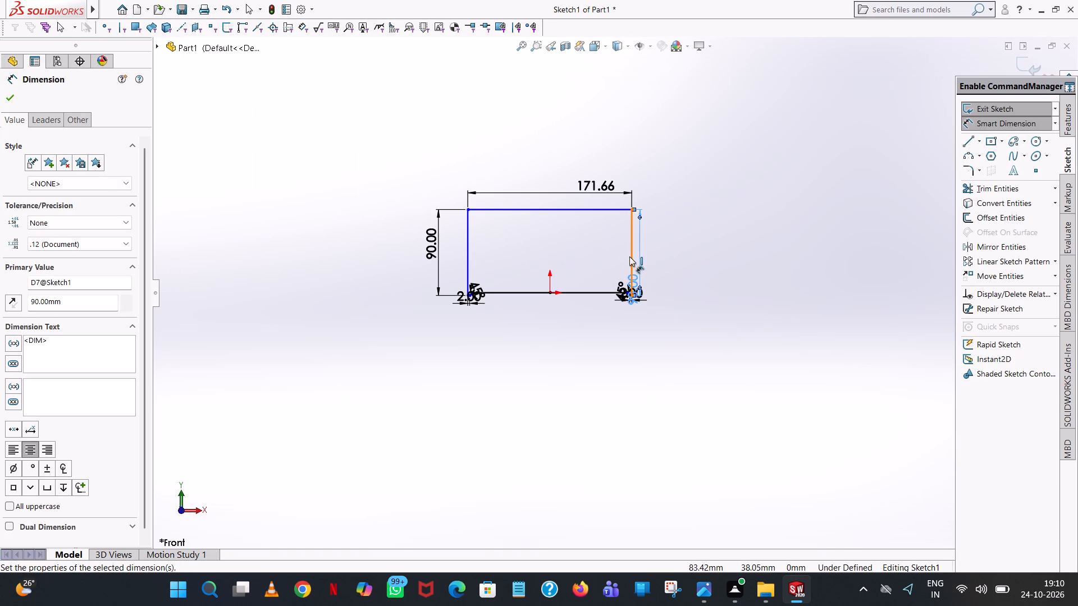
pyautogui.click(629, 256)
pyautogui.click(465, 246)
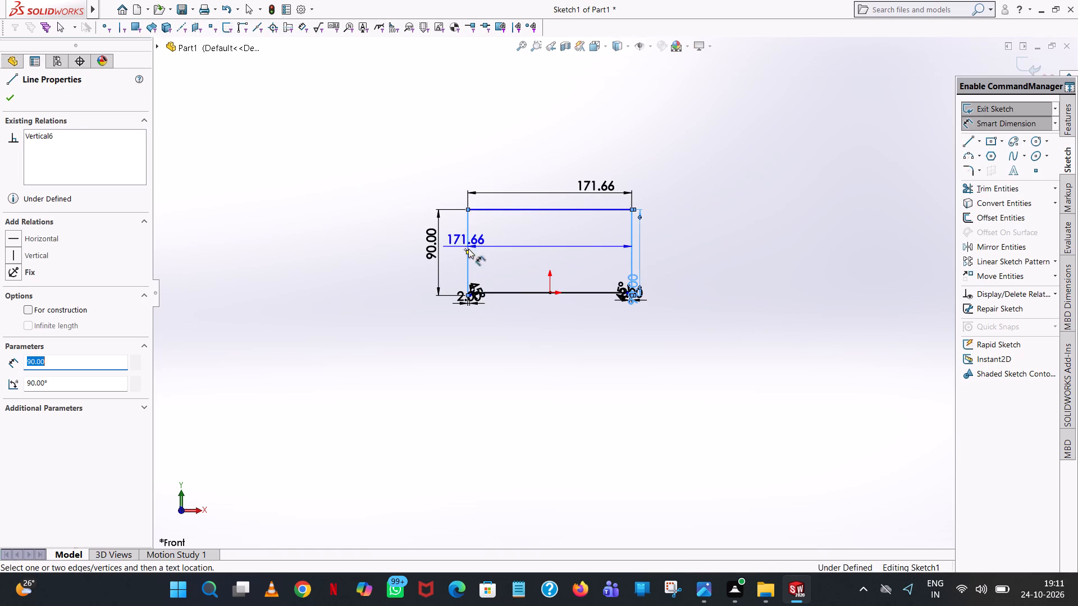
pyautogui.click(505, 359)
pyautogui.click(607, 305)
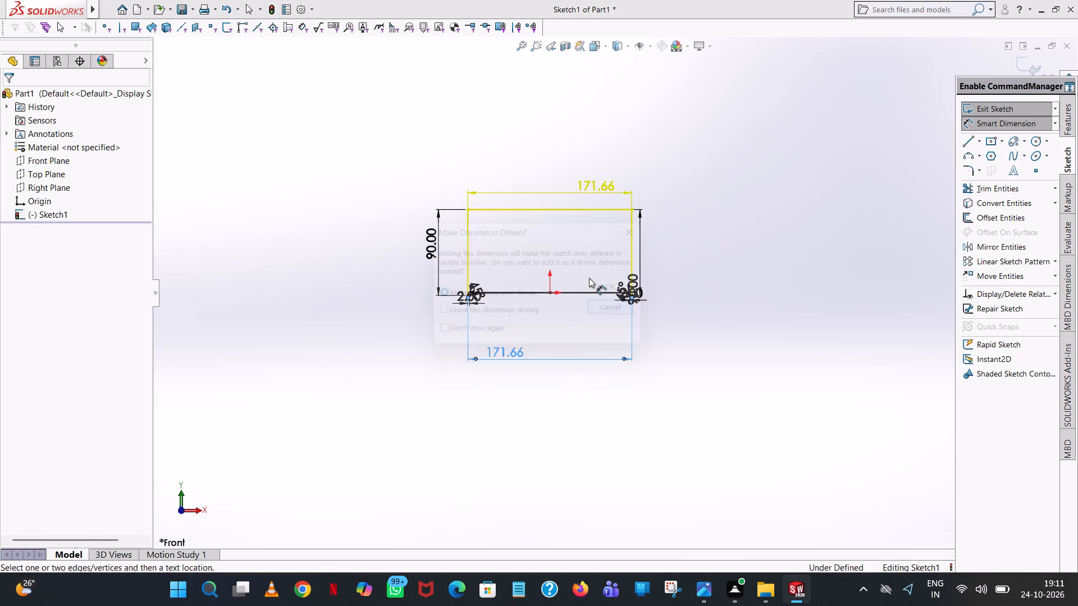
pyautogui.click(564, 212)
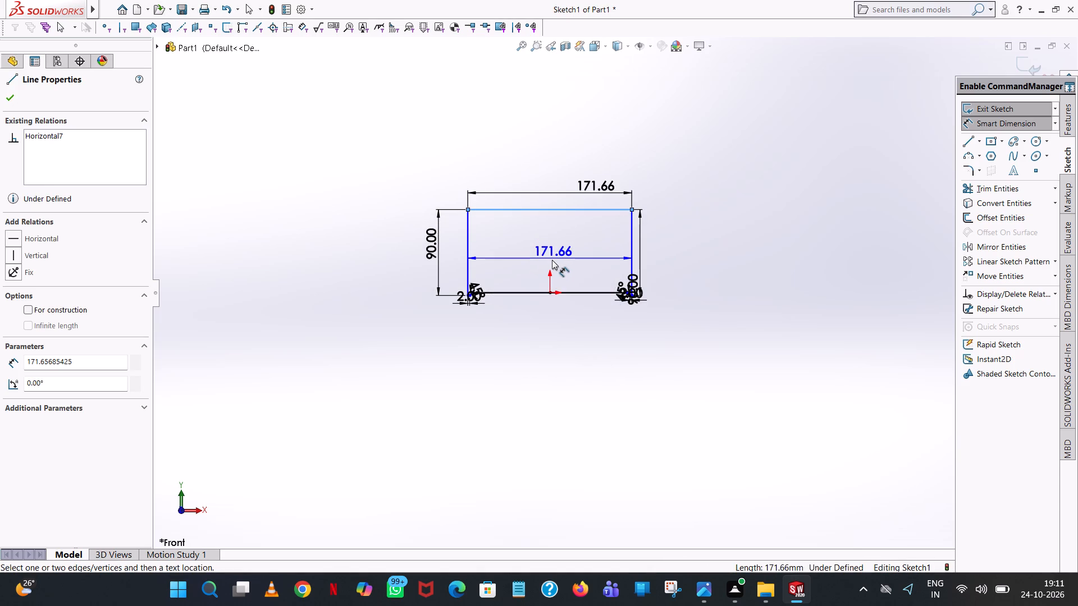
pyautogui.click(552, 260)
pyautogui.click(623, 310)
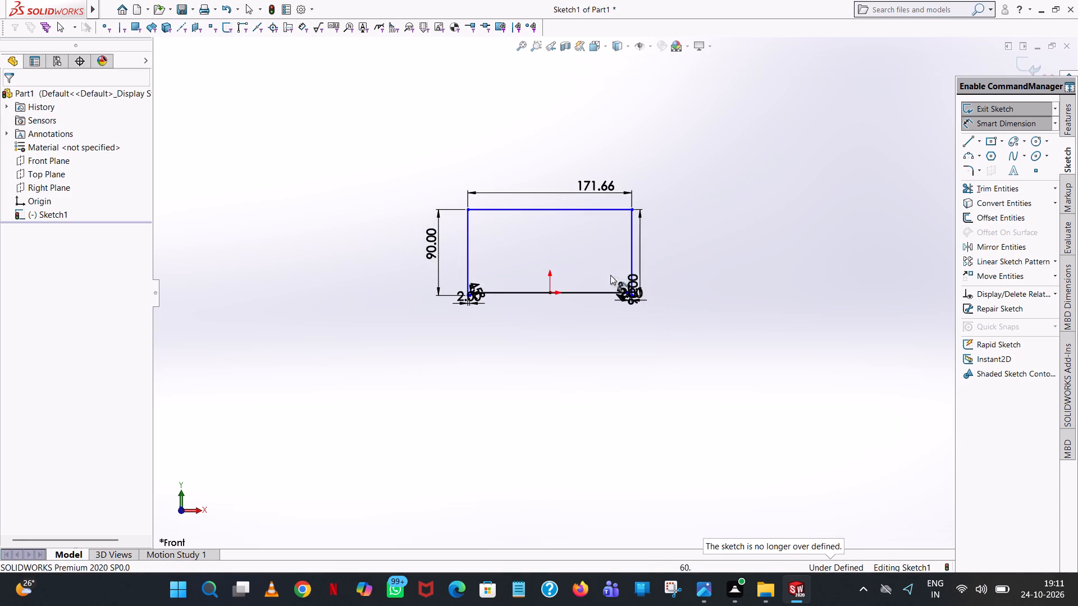
# Dimension the horizontal distance from the profile's left vertical line to the origin, keeping its drawn value.
pyautogui.scroll(-4, 625, 260)
pyautogui.scroll(2, 625, 259)
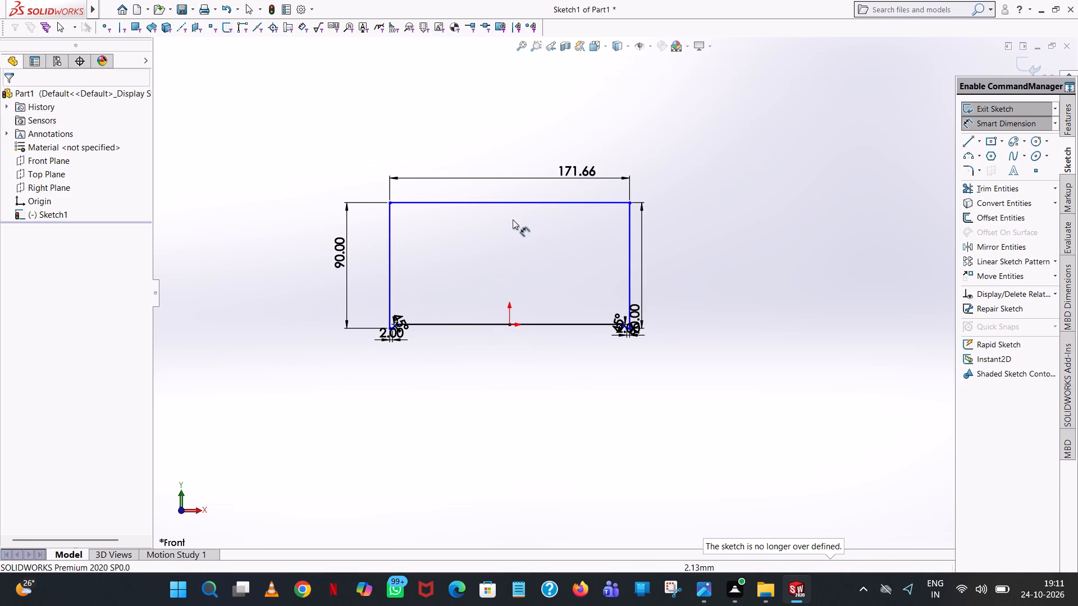
pyautogui.click(390, 250)
pyautogui.click(510, 324)
pyautogui.click(508, 397)
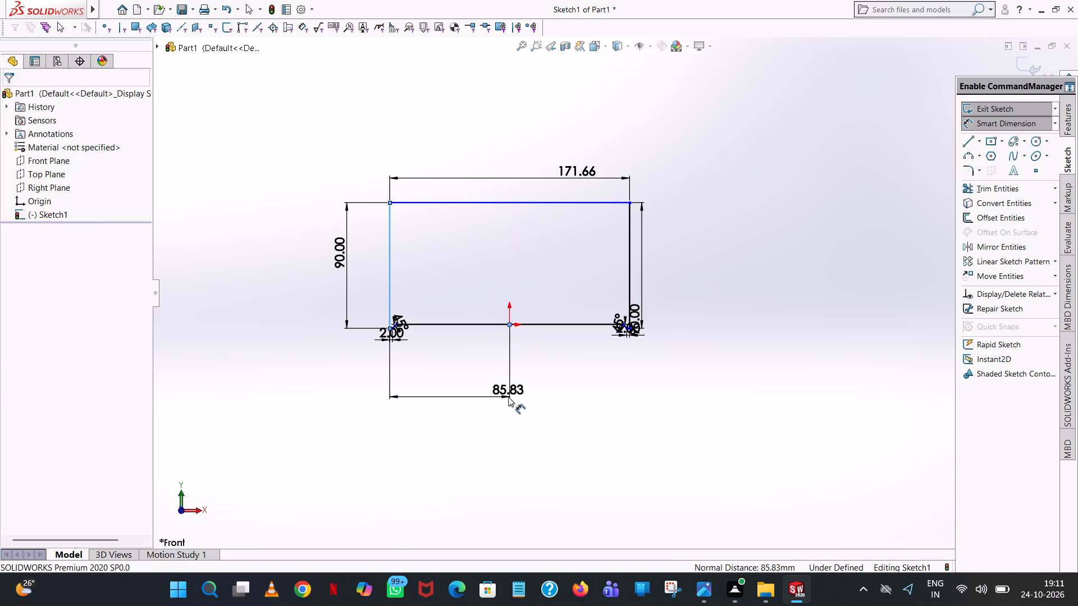
pyautogui.click(460, 377)
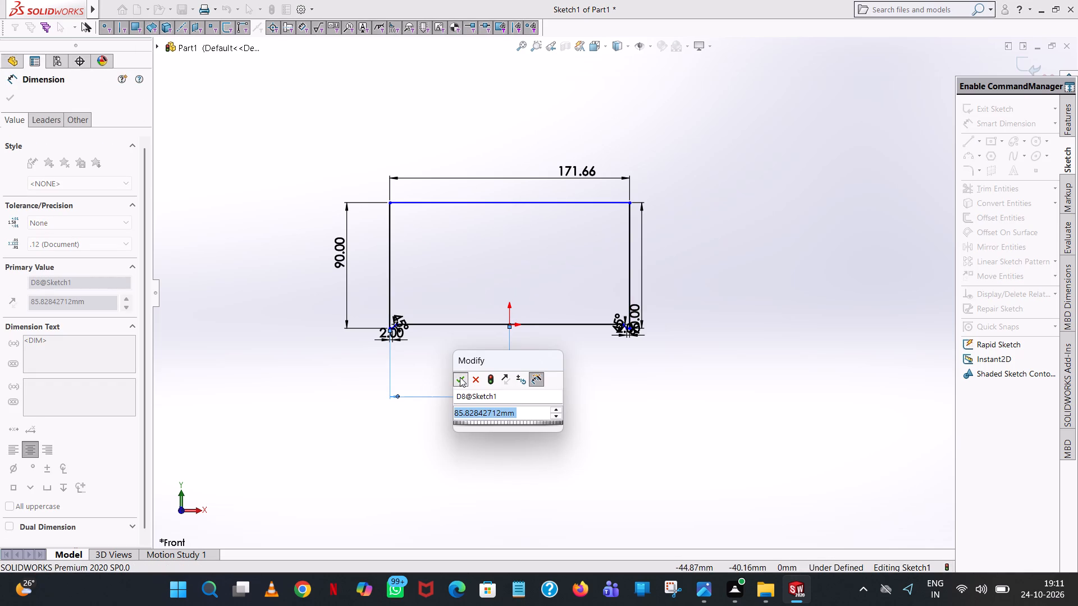
pyautogui.click(296, 361)
# Dimension the vertical offset between the lower-right short horizontal line and the long bottom line, setting it to 4 mm.
pyautogui.scroll(-6, 615, 351)
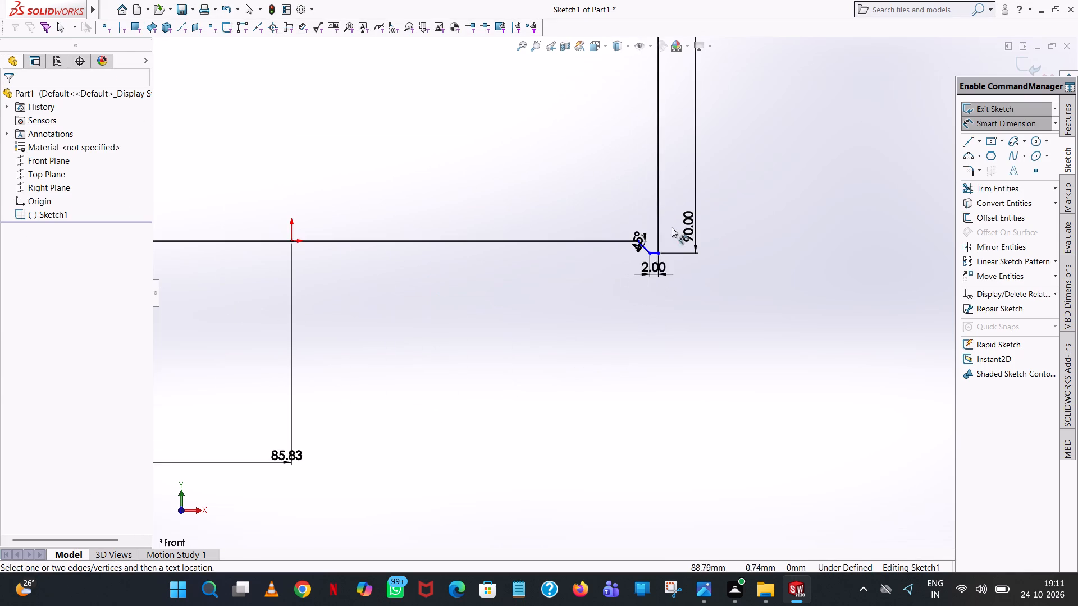
pyautogui.scroll(-7, 673, 229)
pyautogui.scroll(-4, 587, 286)
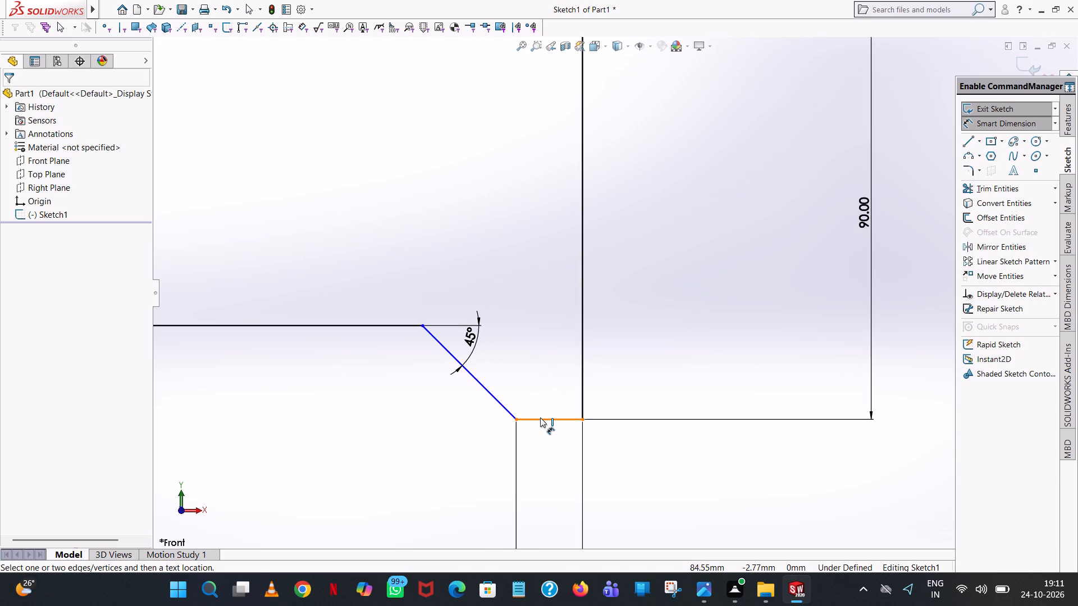
pyautogui.click(540, 417)
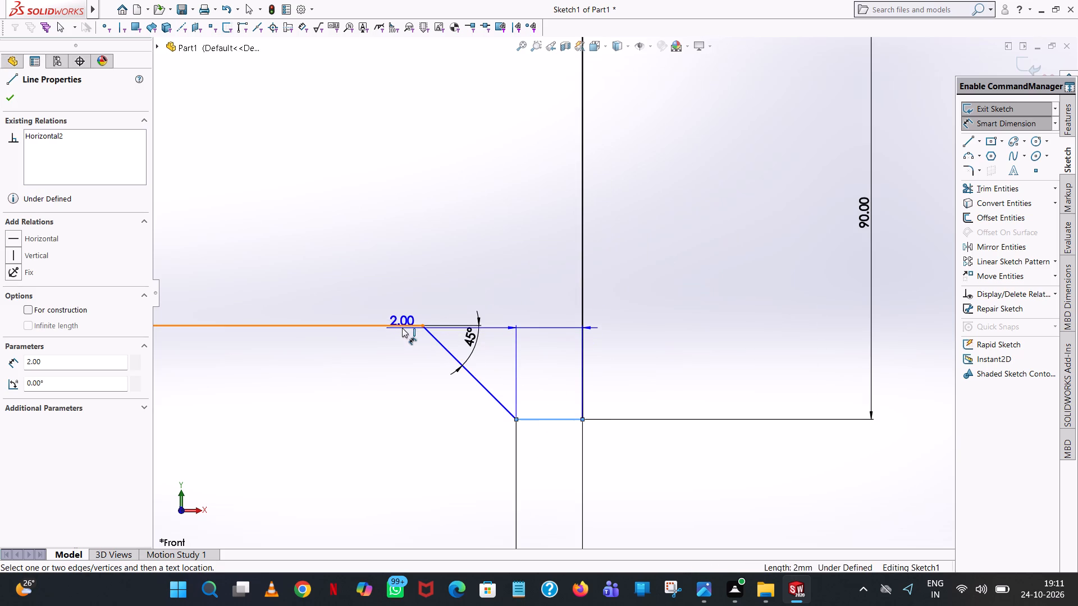
pyautogui.click(399, 325)
pyautogui.click(393, 452)
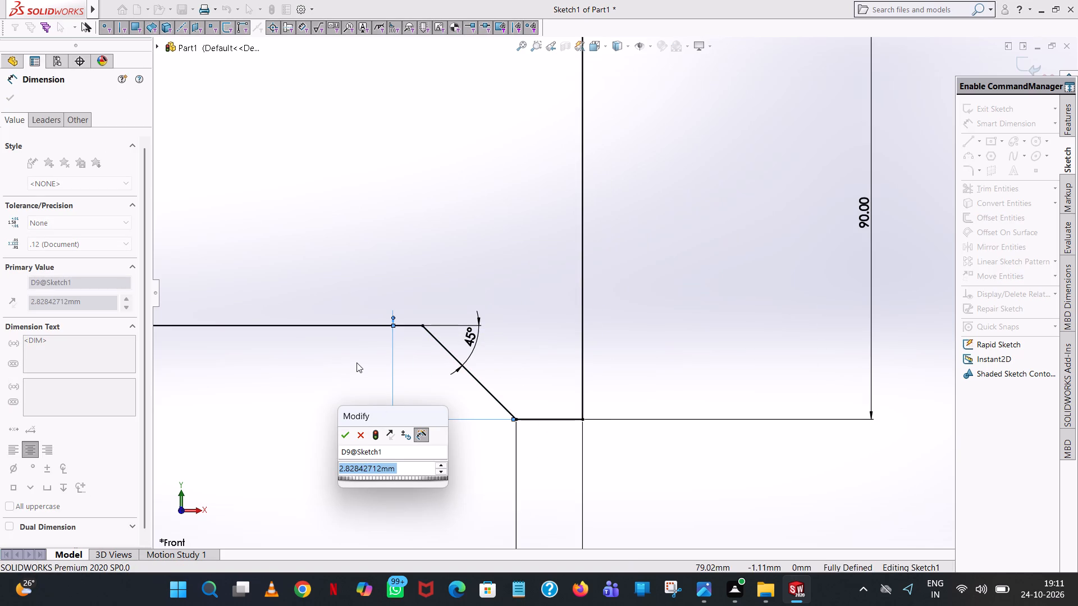
pyautogui.click(357, 362)
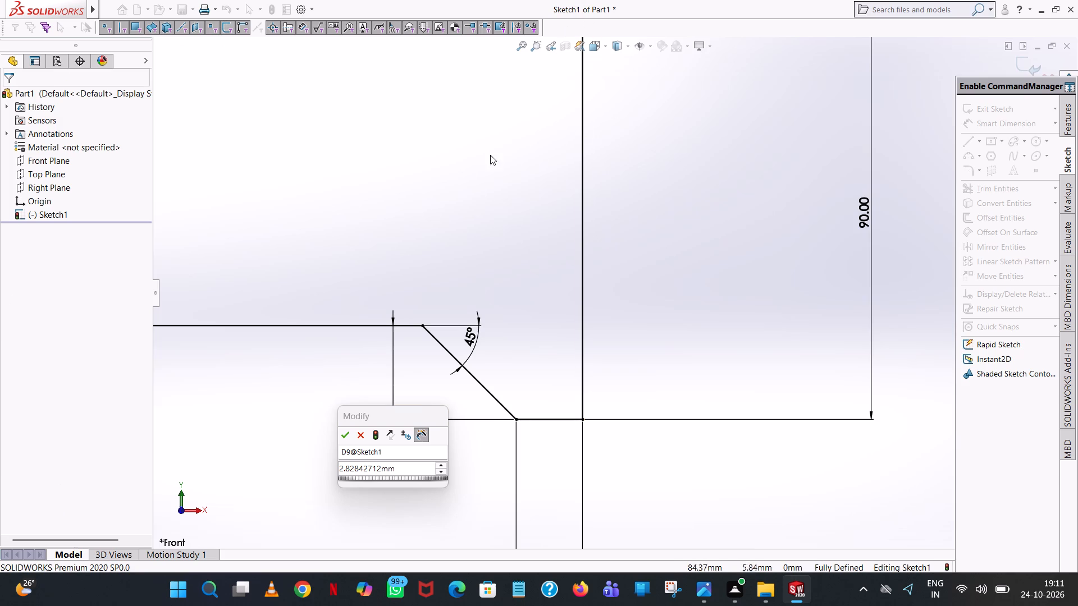
pyautogui.doubleClick(402, 467)
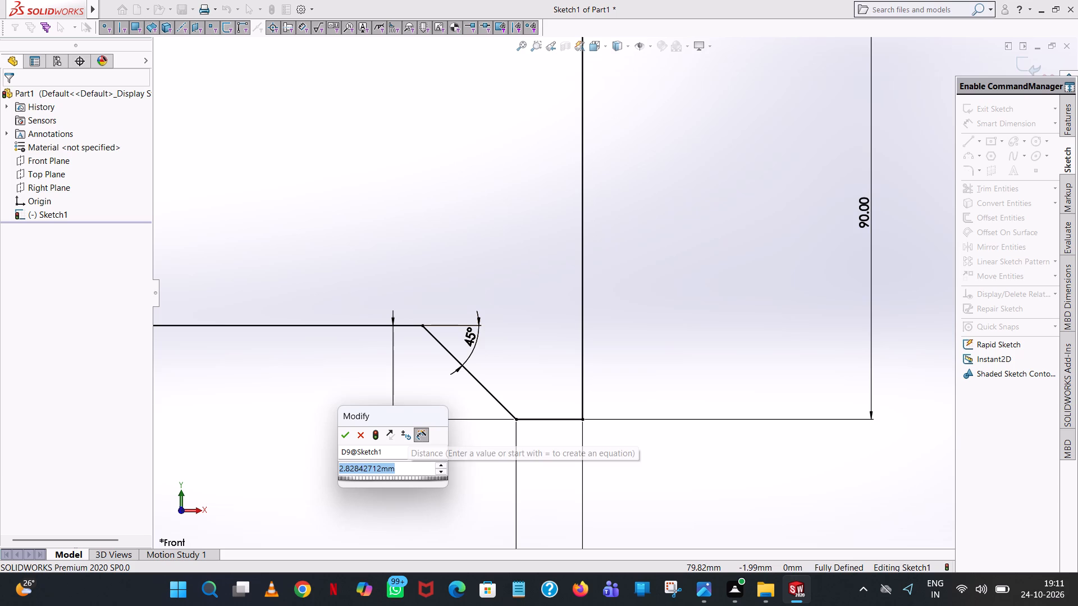
pyautogui.press('4')
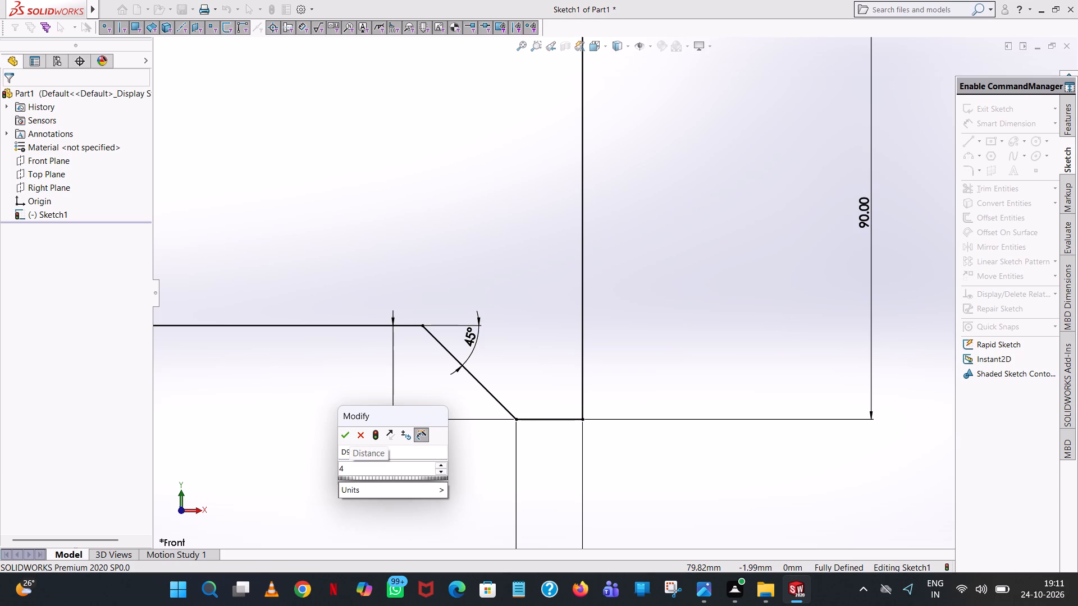
pyautogui.press('Return')
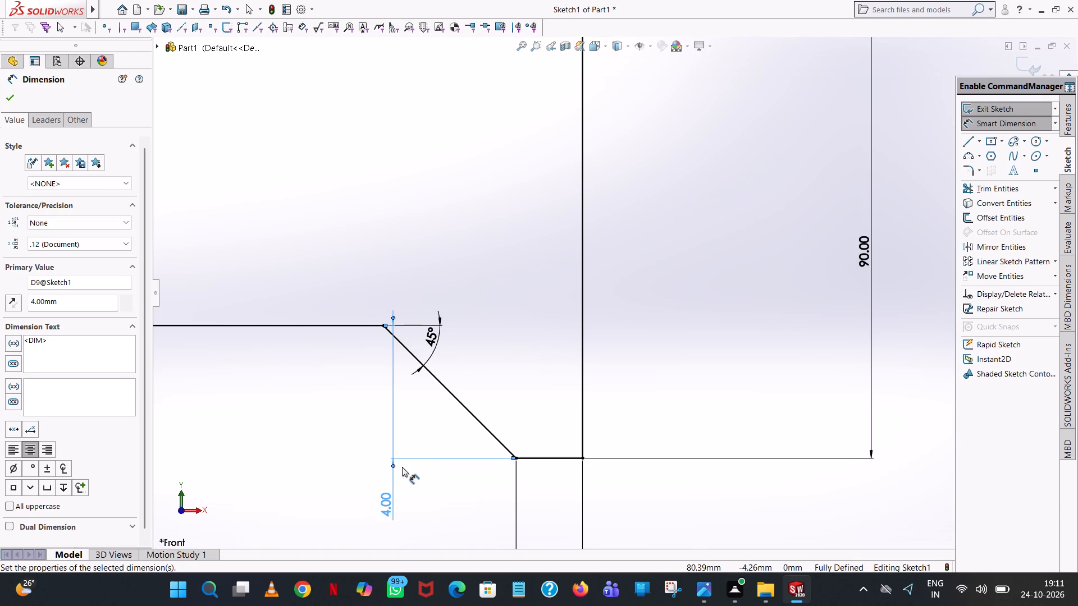
pyautogui.click(700, 360)
# Examine the dimensioned chamfered corners at both ends of the profile's bottom edge.
pyautogui.scroll(4, 700, 360)
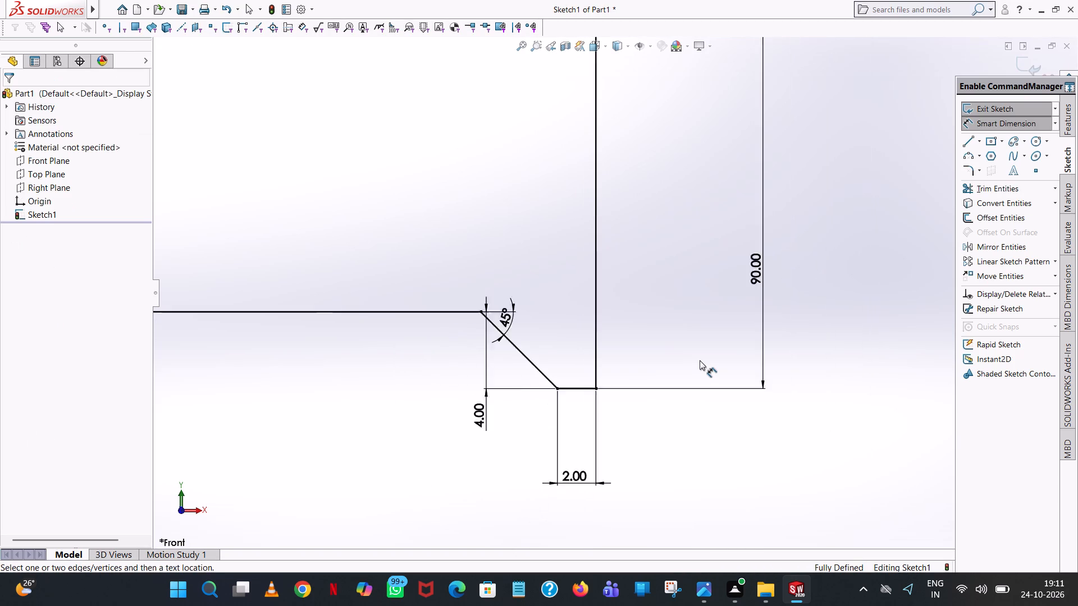
pyautogui.scroll(7, 700, 360)
pyautogui.scroll(2, 641, 364)
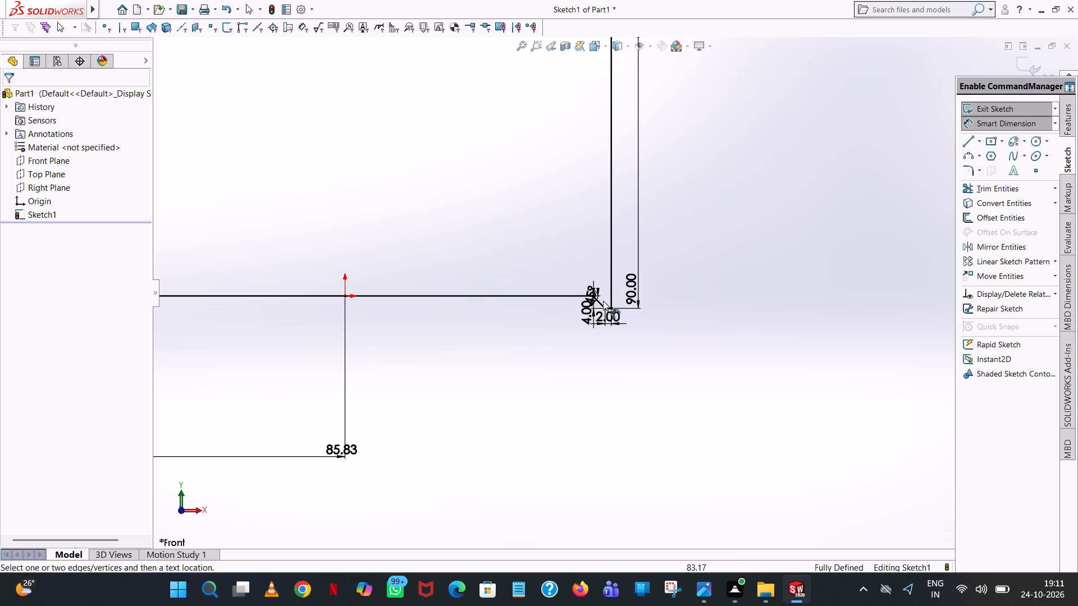
pyautogui.scroll(-13, 603, 301)
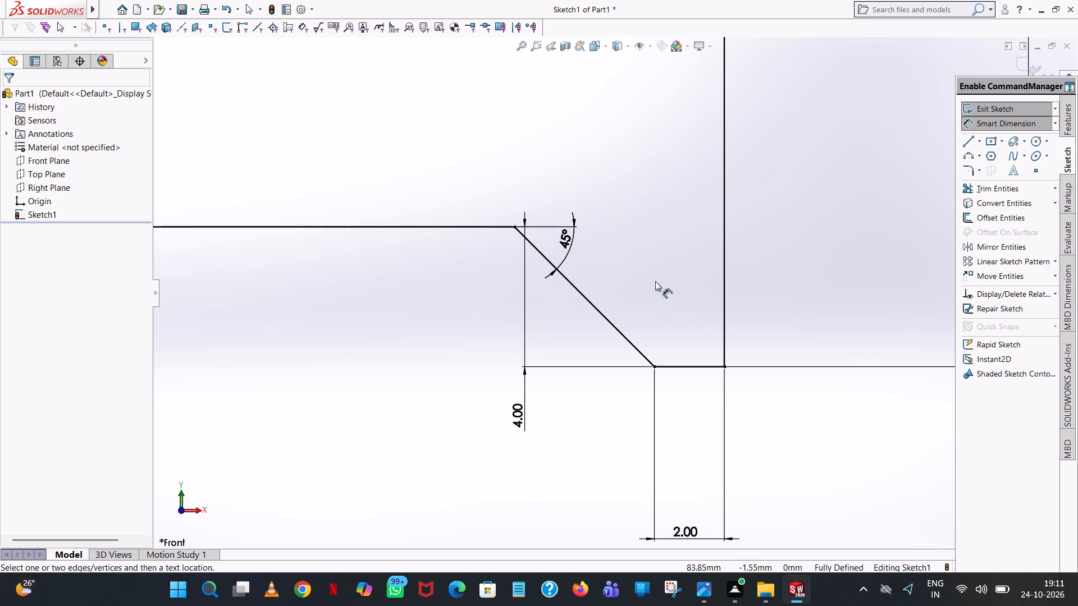
pyautogui.scroll(15, 655, 281)
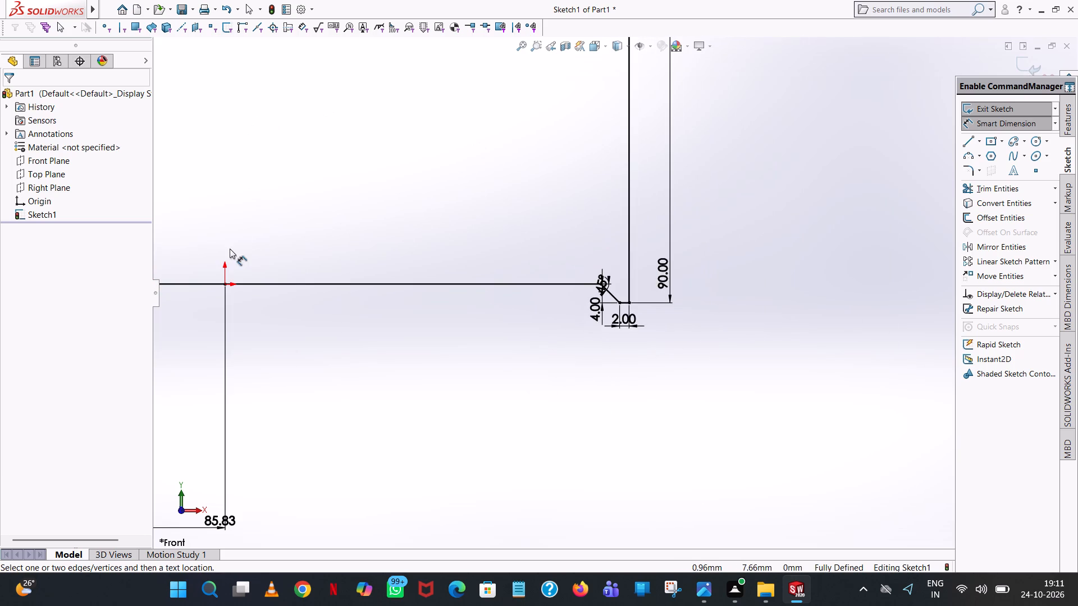
pyautogui.scroll(5, 230, 249)
pyautogui.scroll(-7, 360, 270)
pyautogui.scroll(-7, 296, 368)
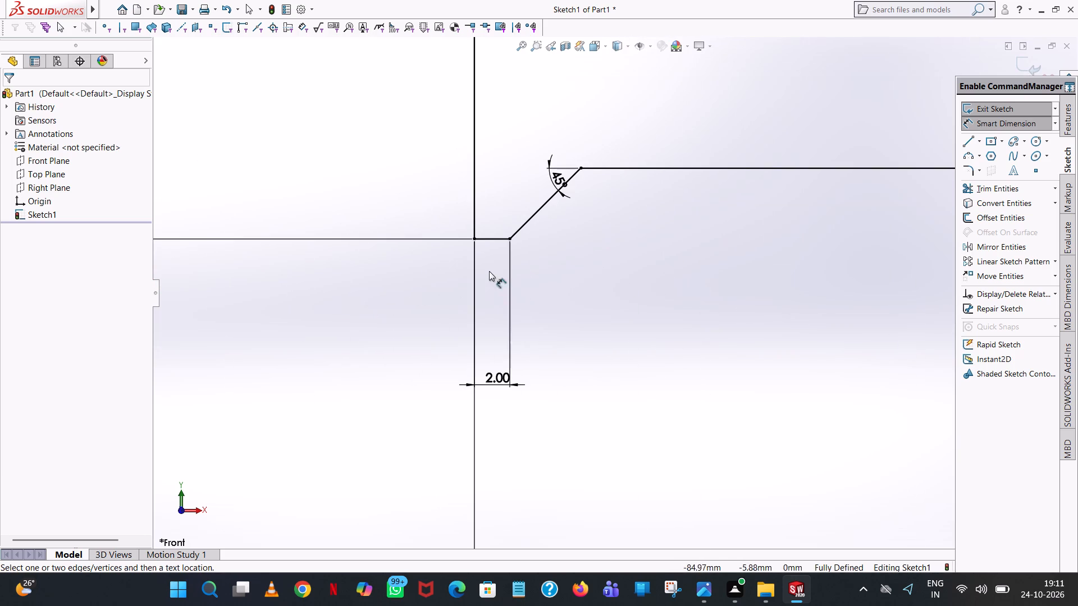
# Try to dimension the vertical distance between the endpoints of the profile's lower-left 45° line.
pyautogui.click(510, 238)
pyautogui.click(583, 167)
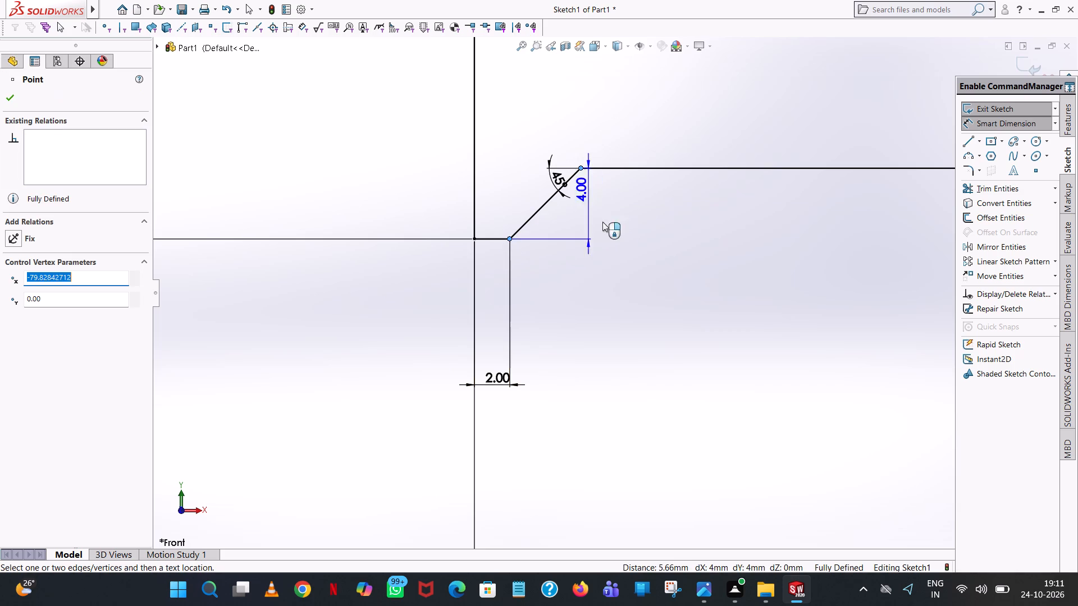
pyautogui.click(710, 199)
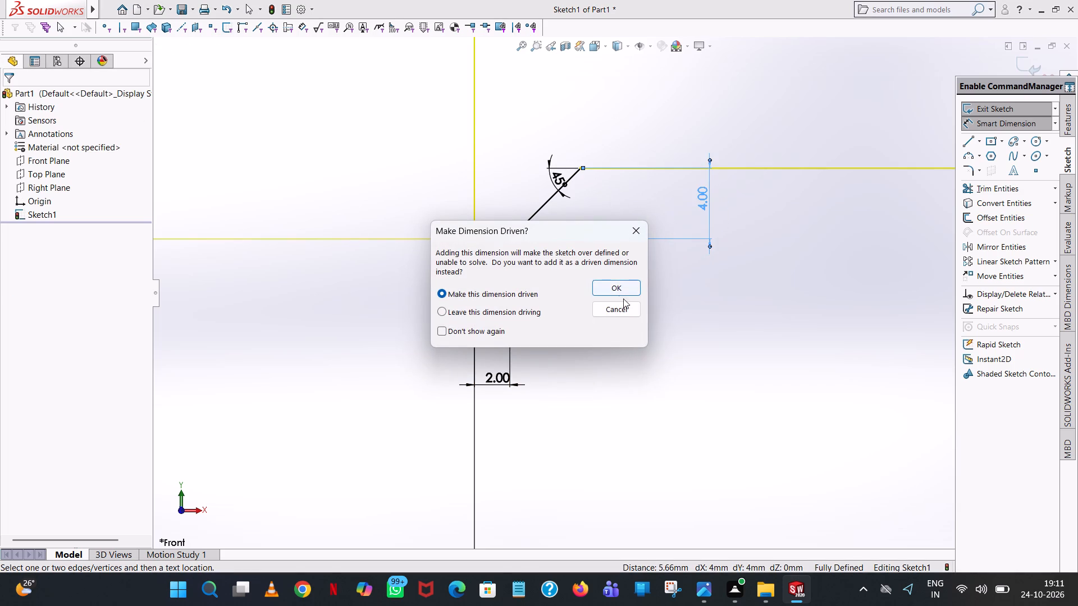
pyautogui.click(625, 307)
# Extrude the closed profile as a boss 8 mm thick, using the Mid Plane end condition.
pyautogui.scroll(20, 643, 287)
pyautogui.scroll(3, 643, 287)
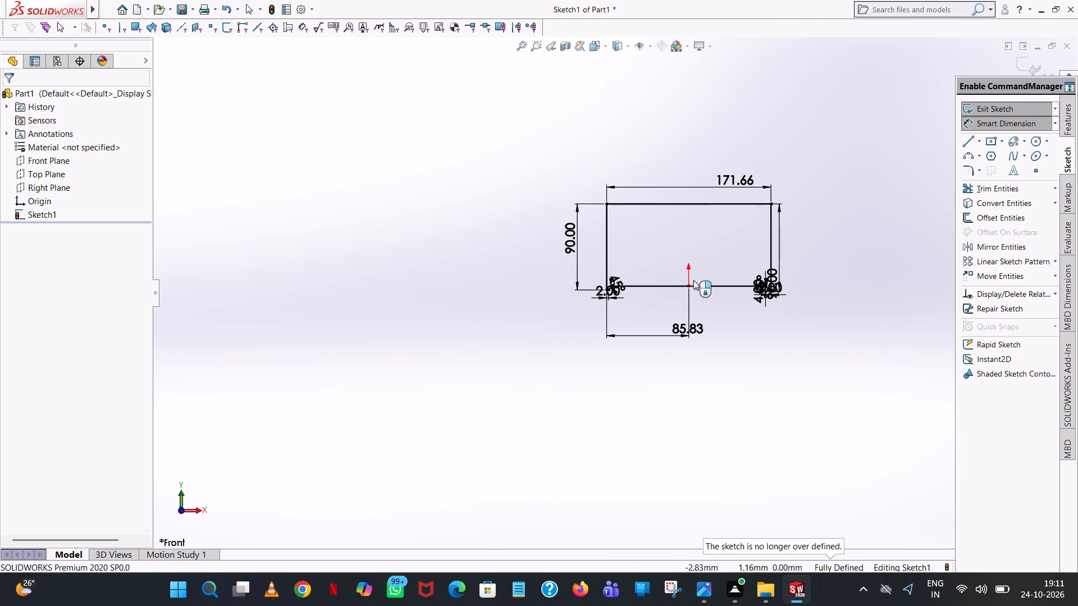
pyautogui.click(837, 232)
pyautogui.click(1072, 110)
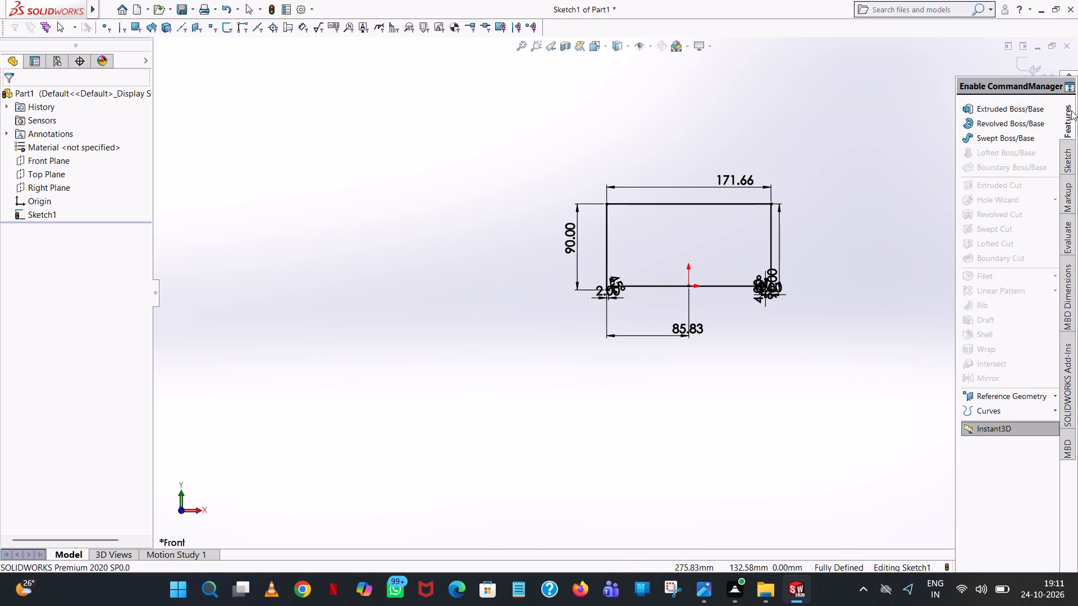
pyautogui.click(1002, 112)
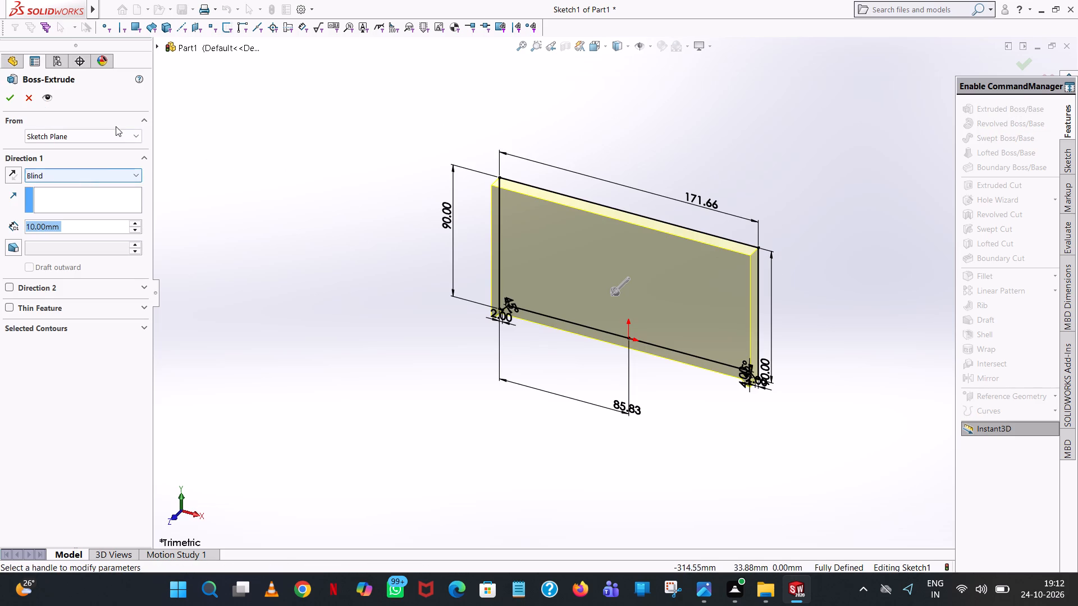
pyautogui.click(69, 173)
pyautogui.click(37, 236)
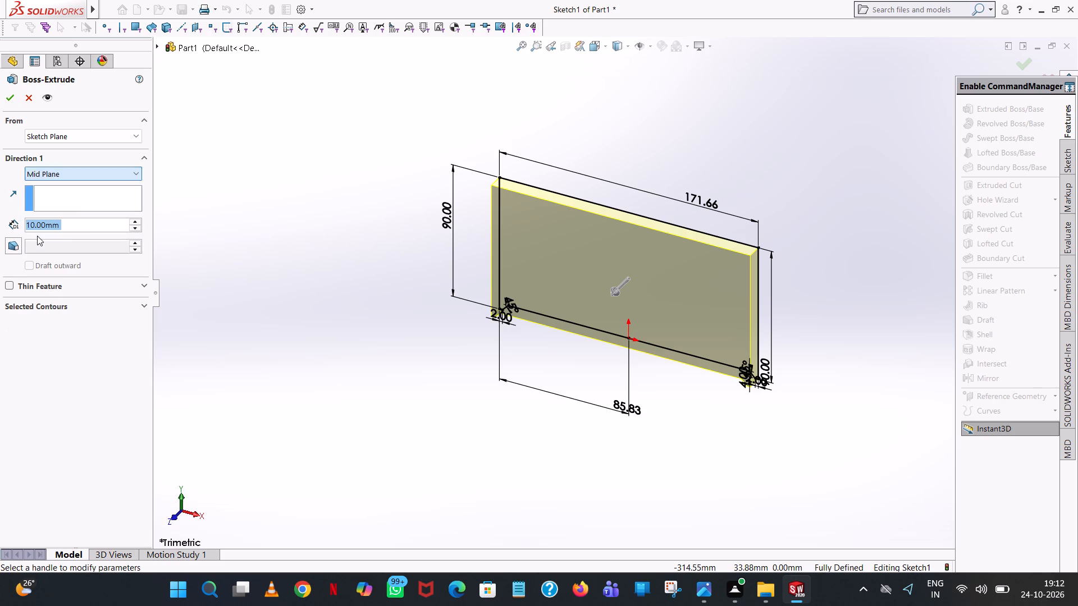
pyautogui.press('8')
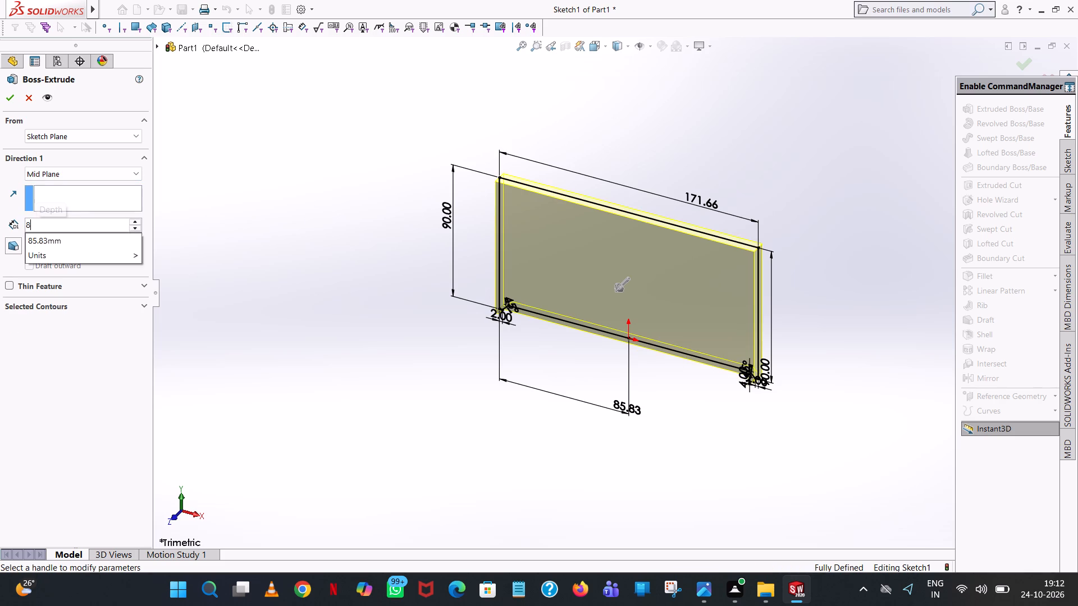
pyautogui.press('Return')
pyautogui.click(10, 98)
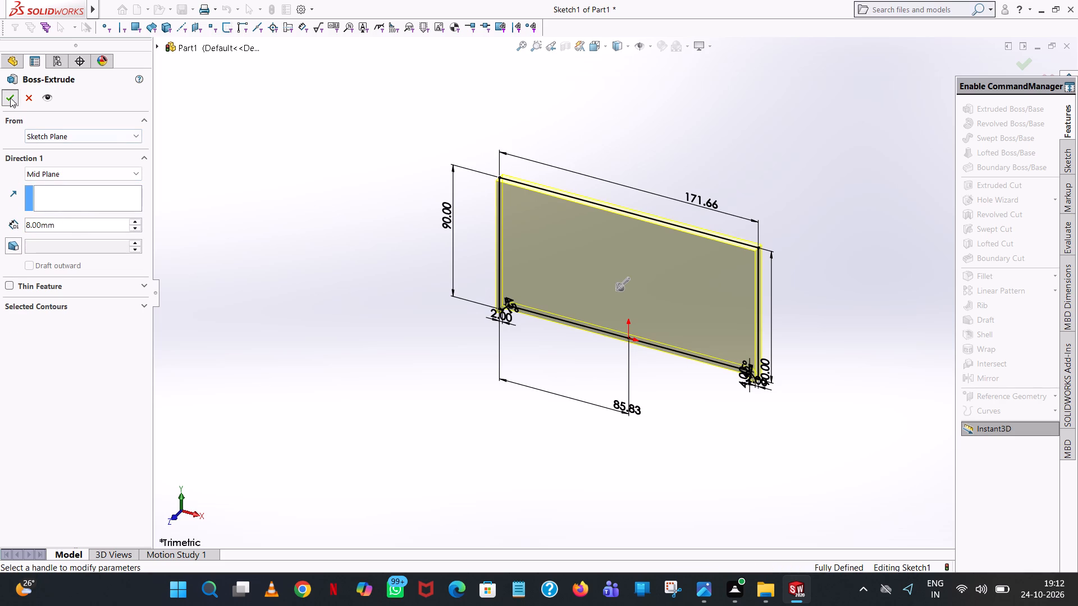
pyautogui.click(861, 160)
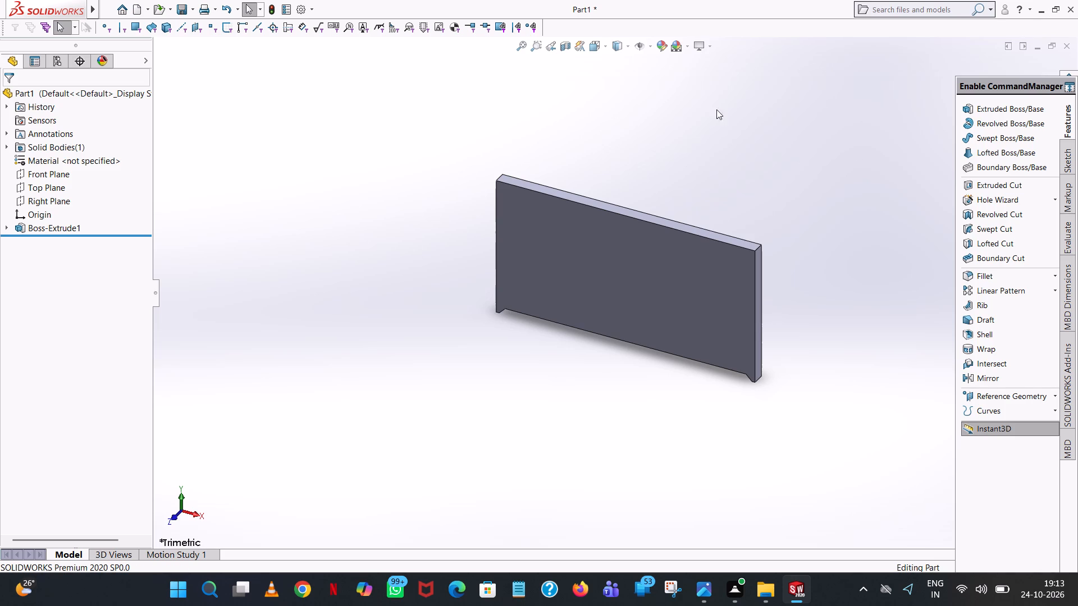
# Start a boss-extrude sketch on the plate's large front face and view it face-on.
pyautogui.click(689, 111)
pyautogui.click(1003, 109)
pyautogui.click(641, 304)
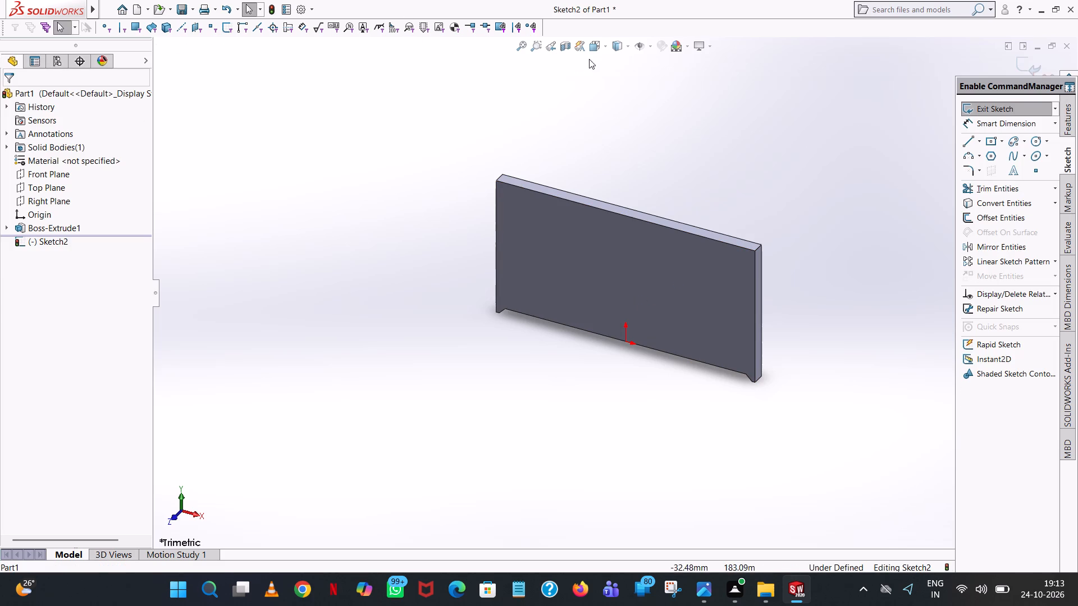
pyautogui.click(602, 43)
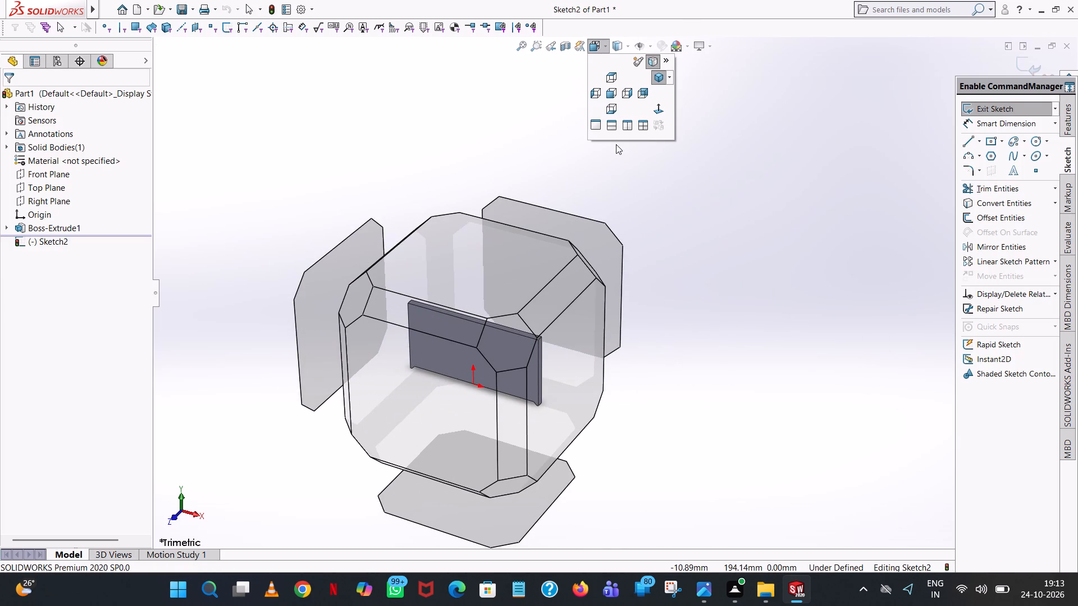
pyautogui.click(655, 110)
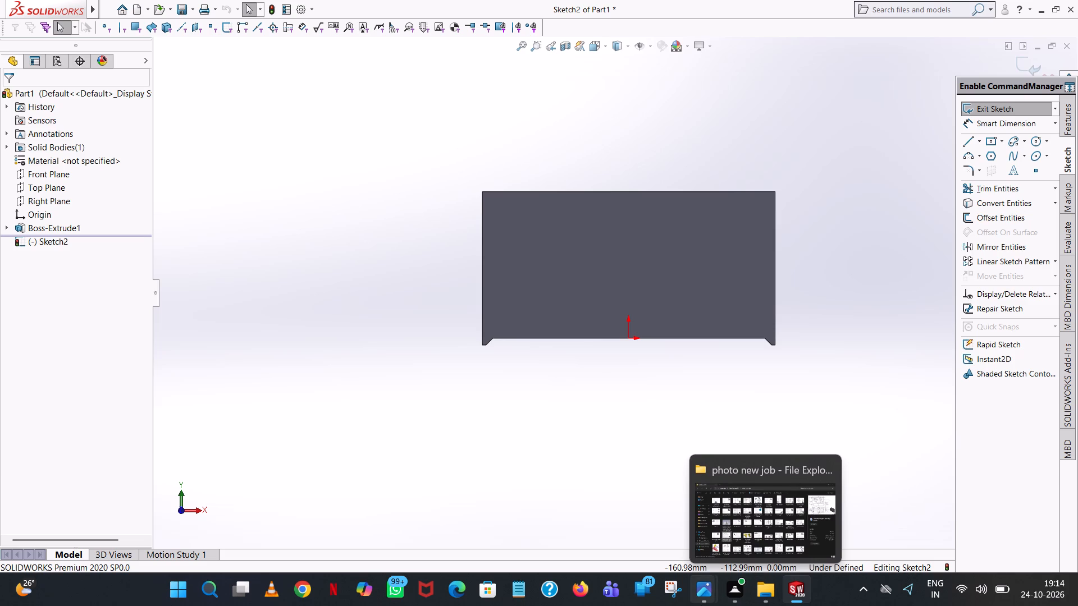
# Sketch a horizontal line from the origin leftward along the plate's bottom edge and set its length to 72/2 mm.
pyautogui.click(974, 136)
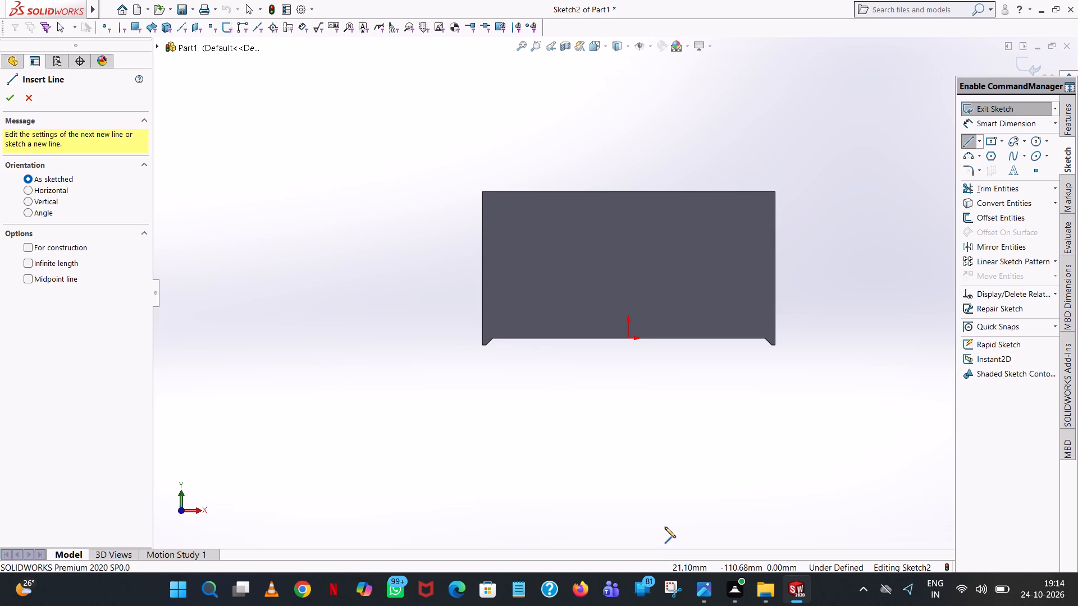
pyautogui.click(627, 338)
pyautogui.click(546, 338)
pyautogui.rightClick(545, 337)
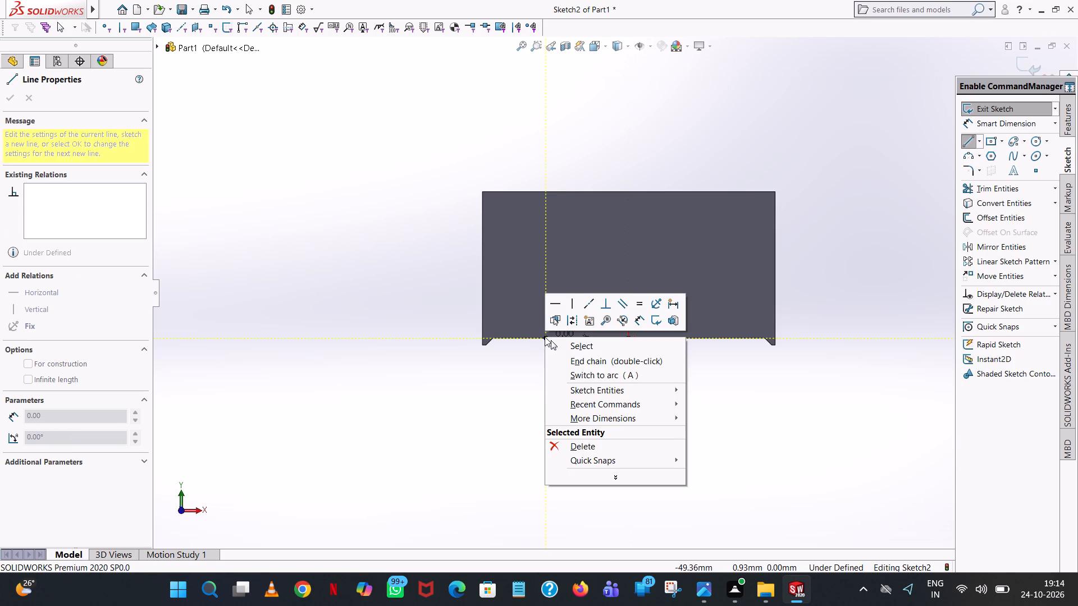
pyautogui.click(565, 341)
pyautogui.click(570, 339)
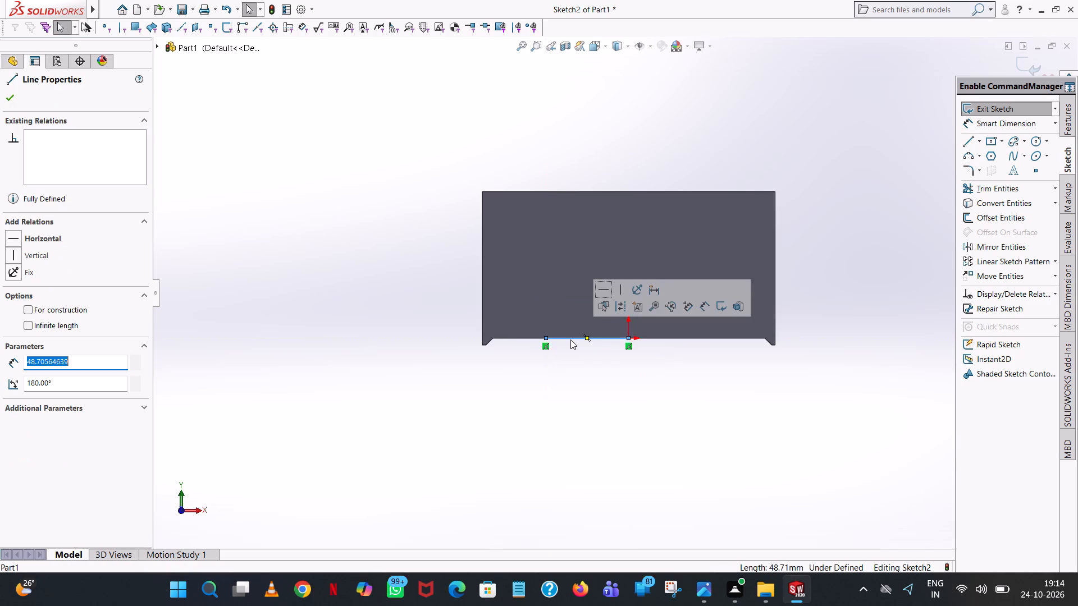
pyautogui.write('72/')
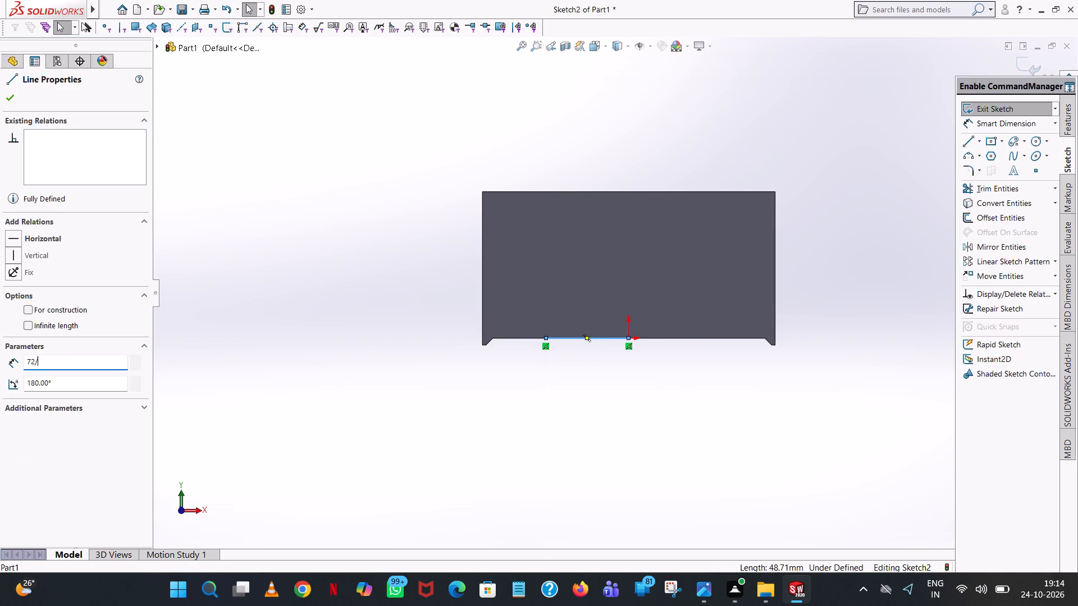
pyautogui.press('2')
pyautogui.press('Return')
pyautogui.click(666, 140)
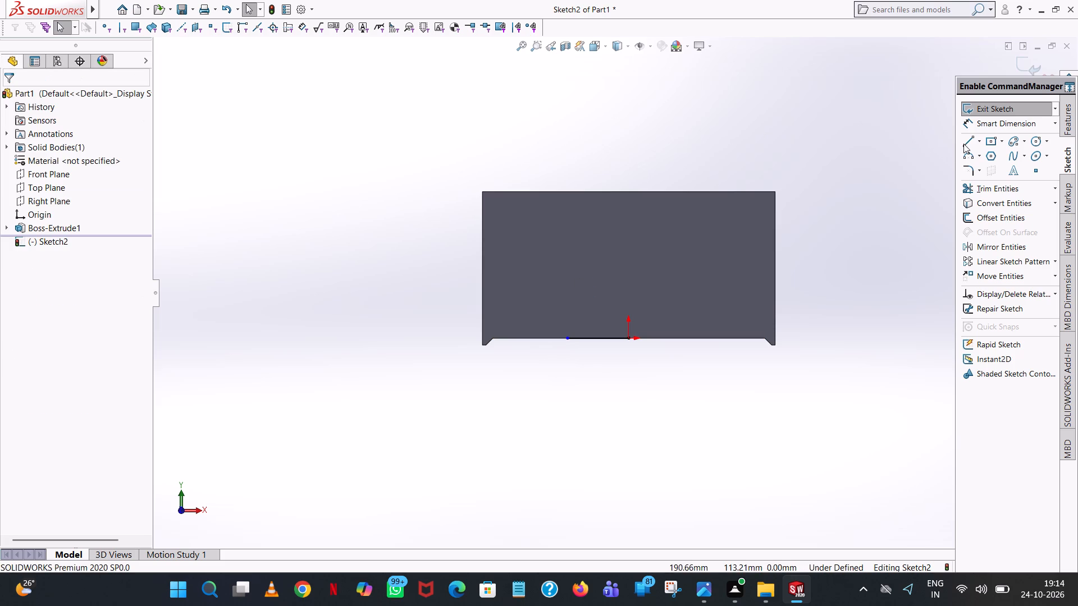
# Sketch a vertical line upward from the horizontal line's left end and set its length to 63 mm.
pyautogui.click(963, 144)
pyautogui.click(568, 339)
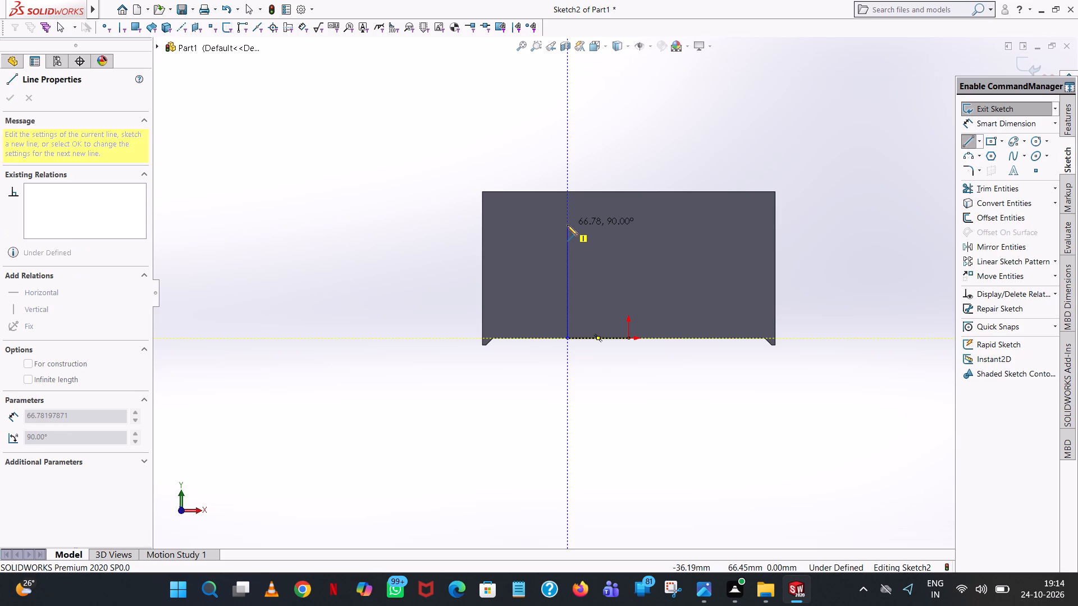
pyautogui.click(567, 225)
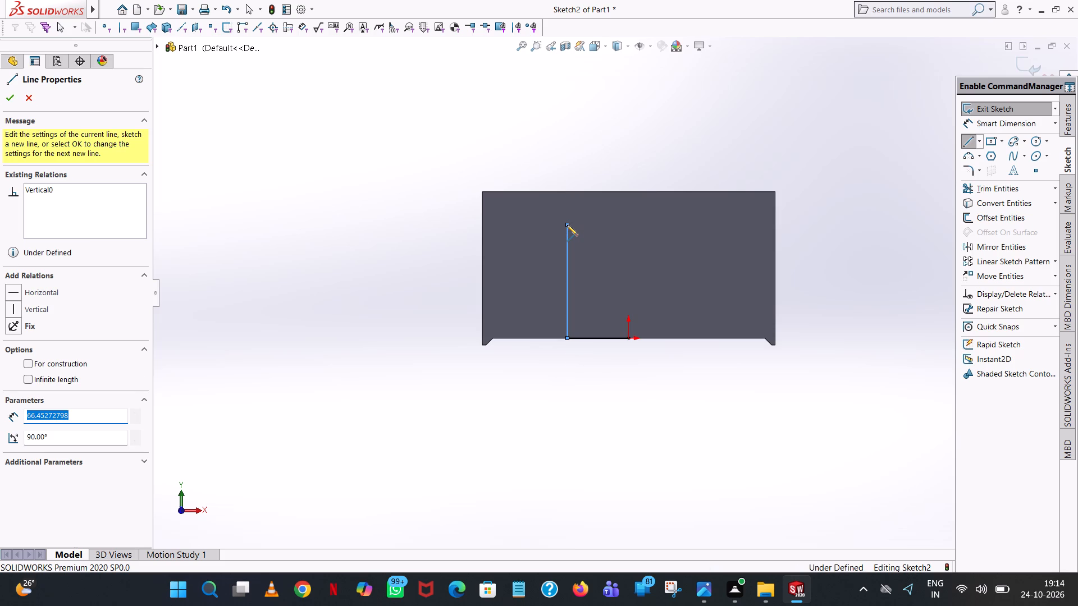
pyautogui.write('63')
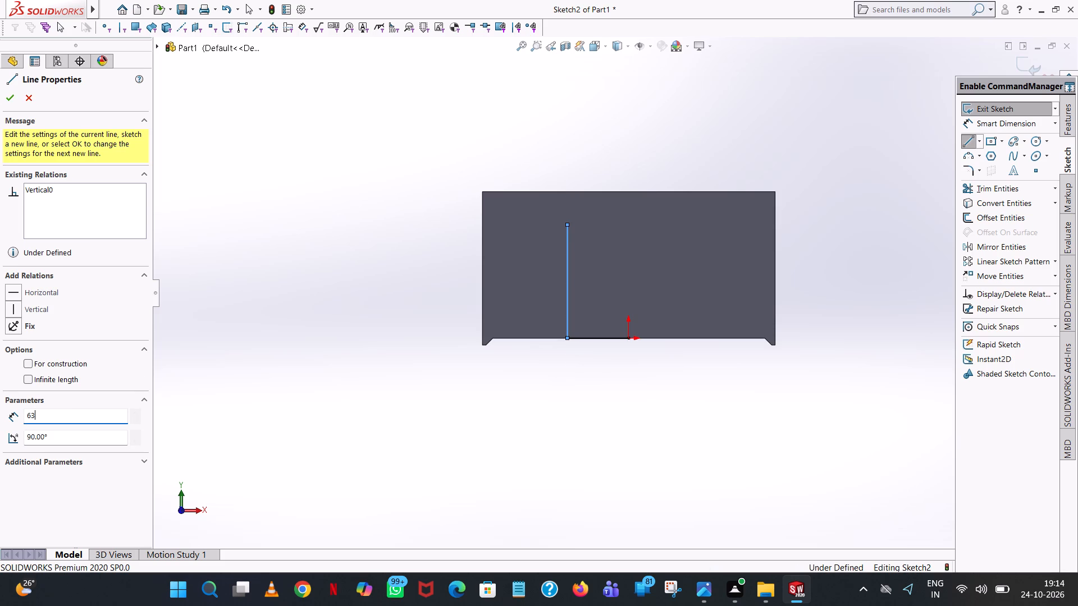
pyautogui.press('Return')
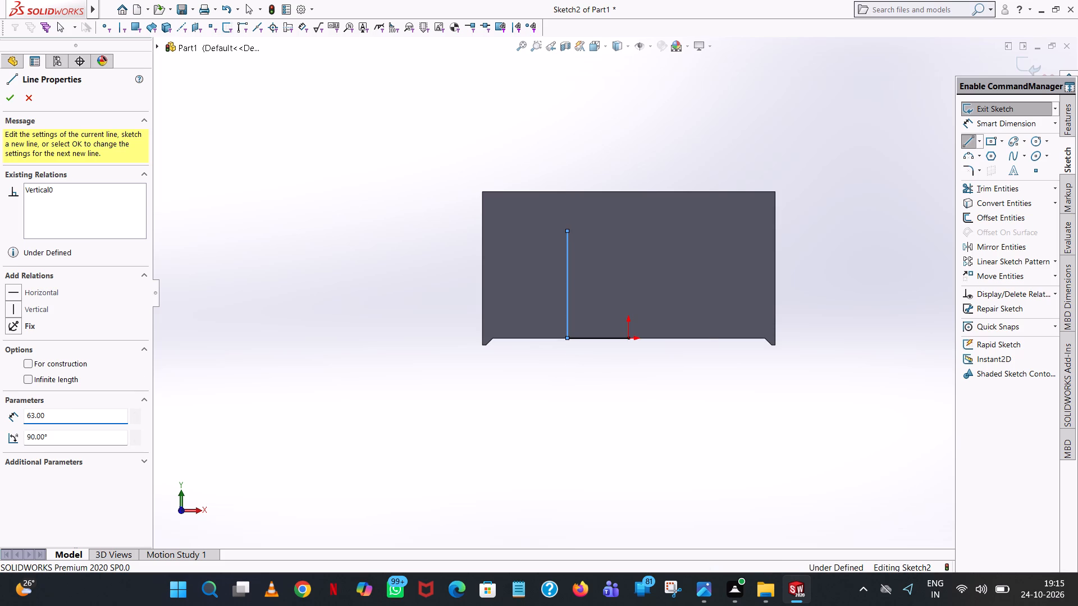
pyautogui.rightClick(567, 225)
pyautogui.click(586, 231)
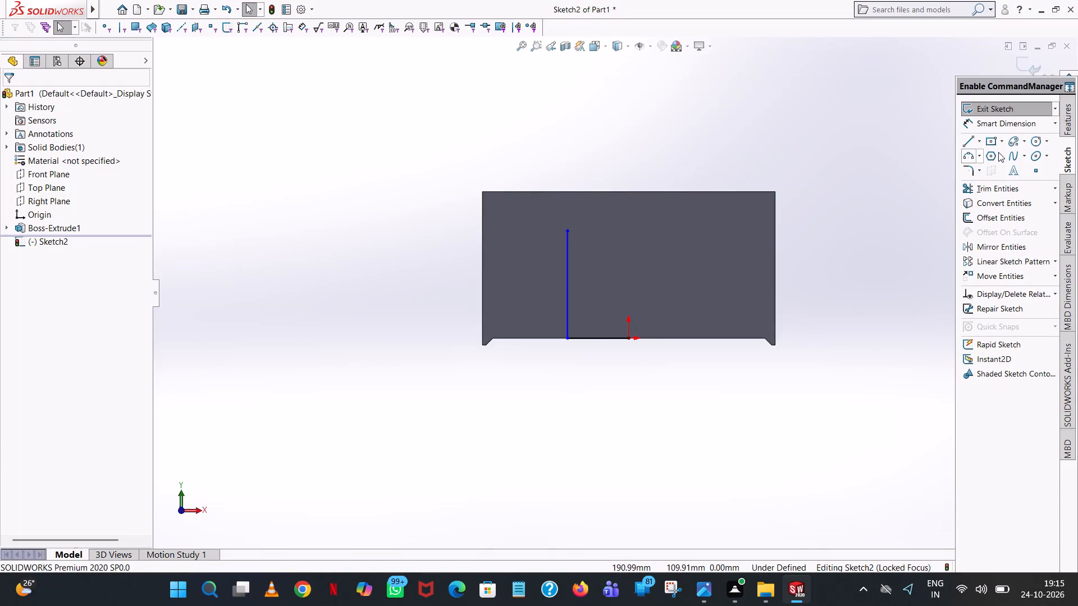
# Sketch a circle centred on the vertical line's upper end and set its radius to 22 mm.
pyautogui.click(1038, 142)
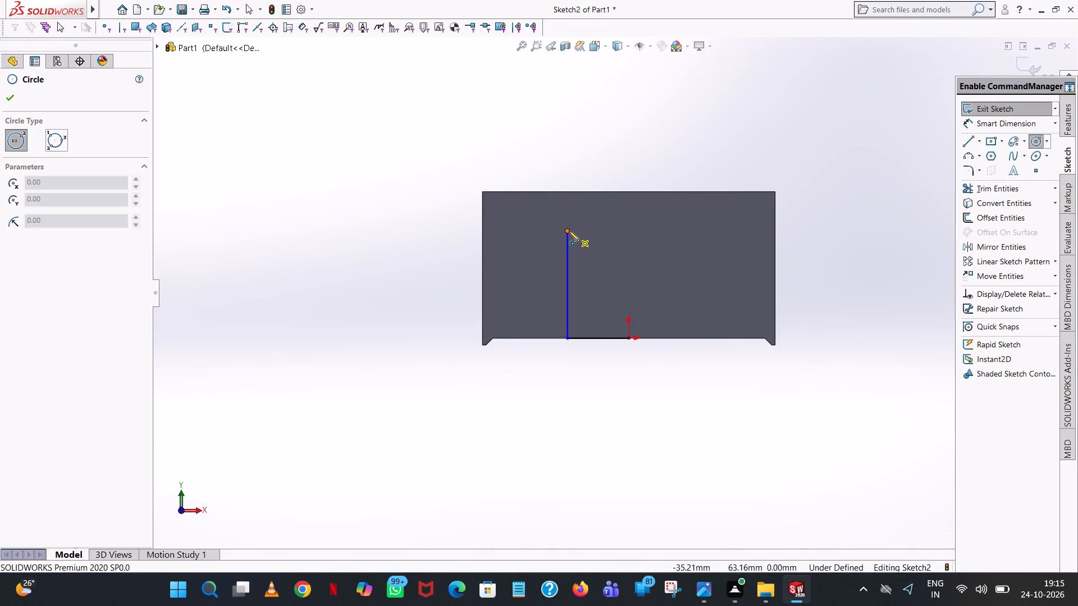
pyautogui.click(569, 231)
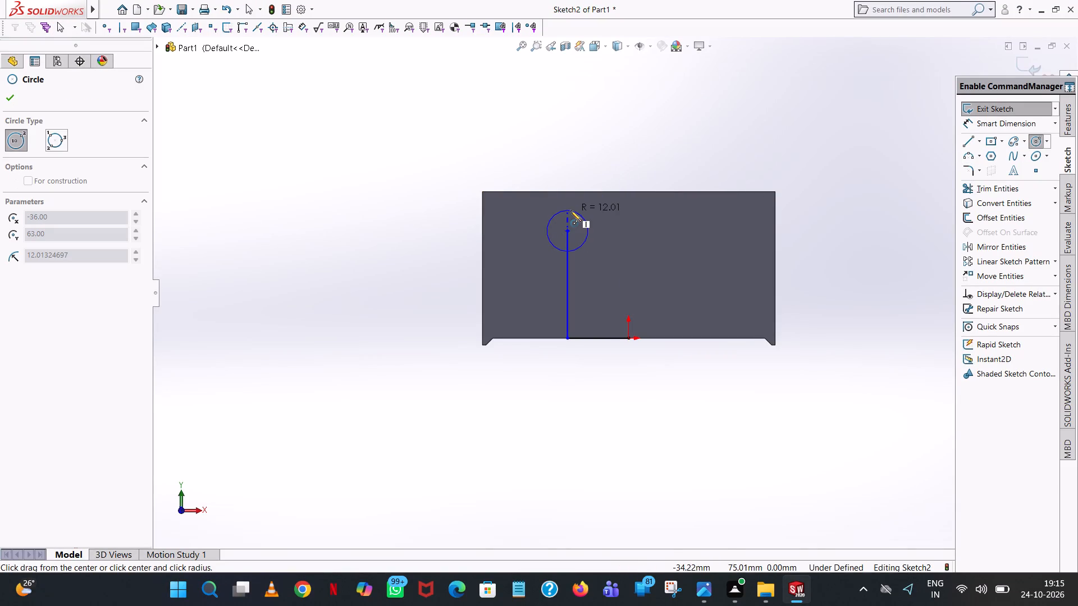
pyautogui.click(570, 210)
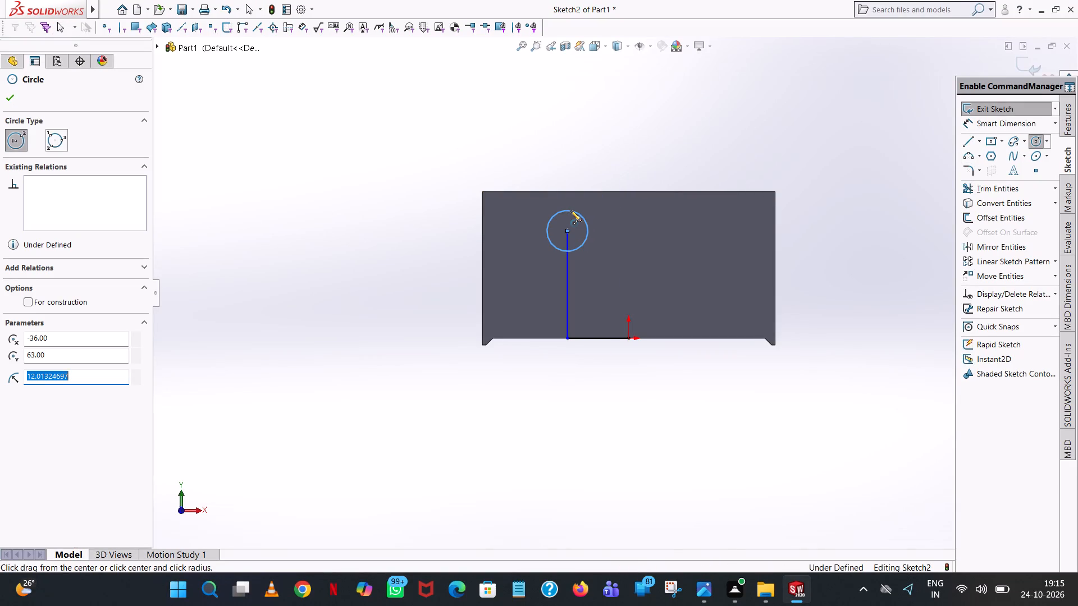
pyautogui.write('22')
pyautogui.press('Return')
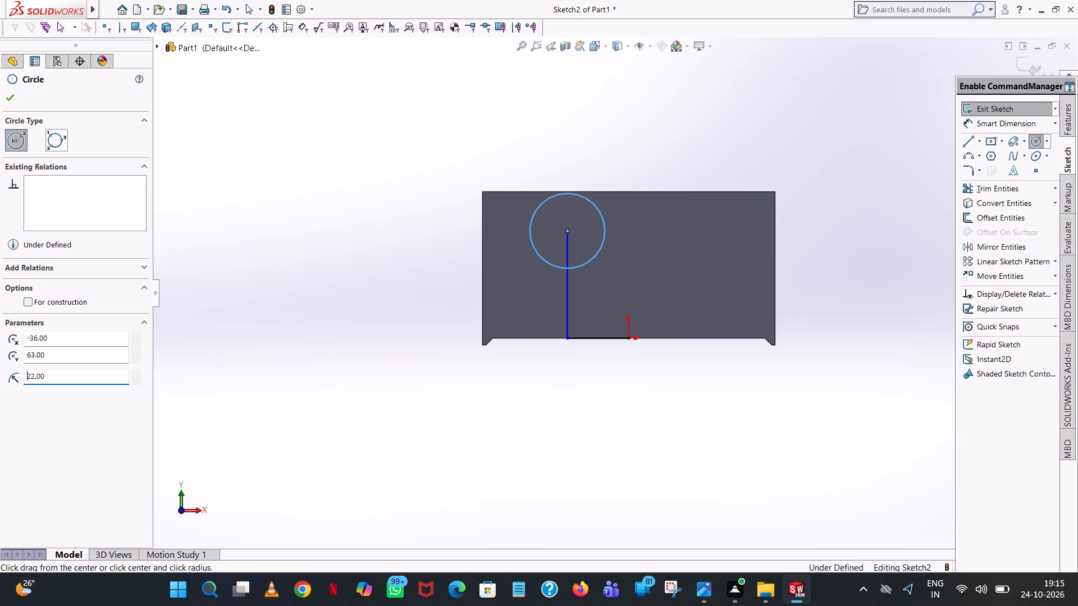
pyautogui.scroll(-1, 570, 210)
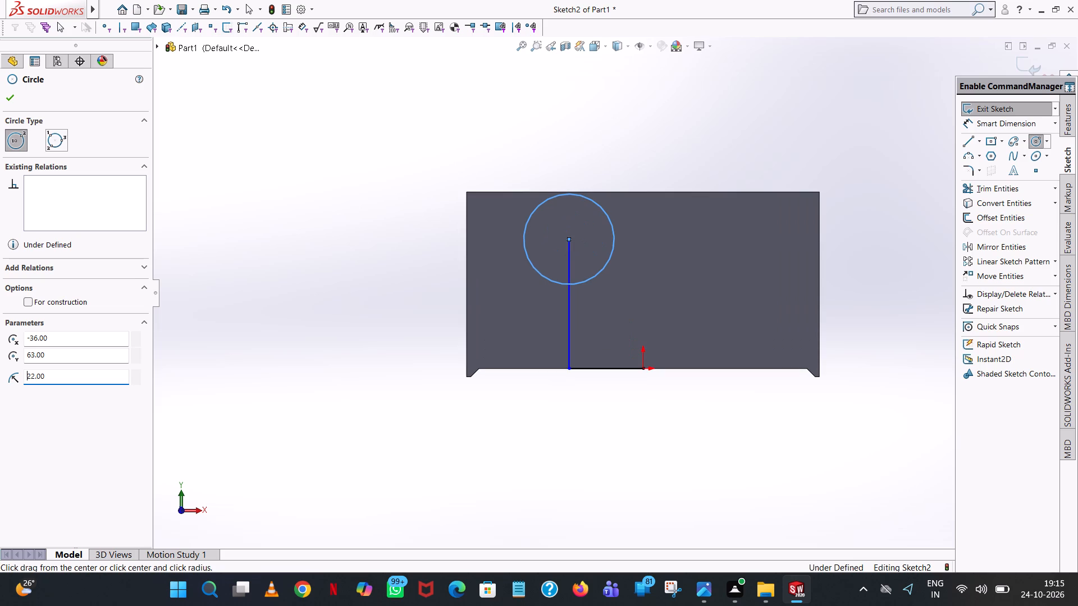
pyautogui.scroll(-1, 570, 210)
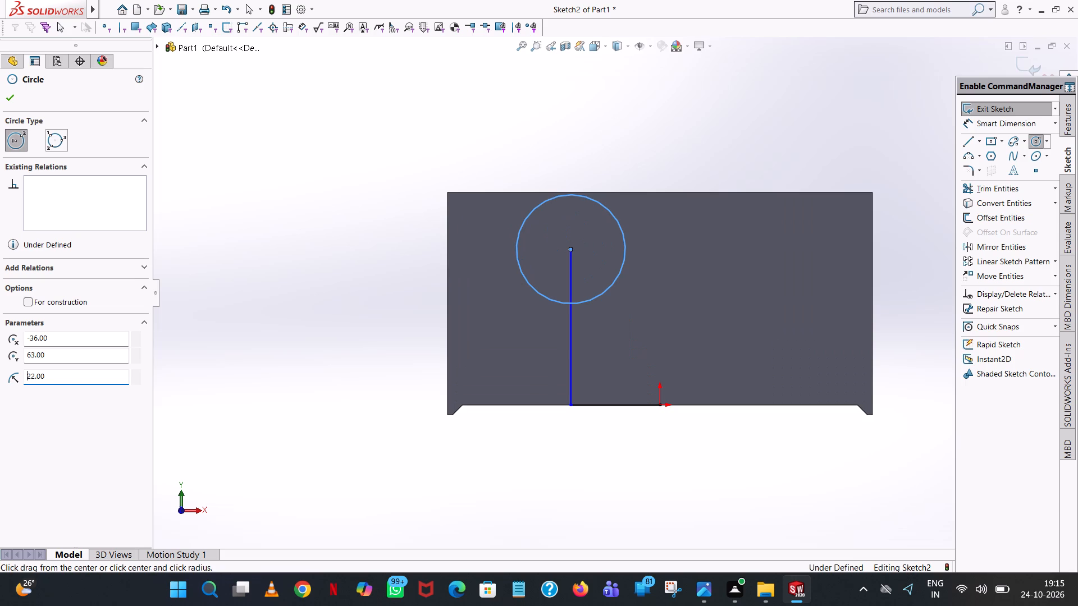
pyautogui.rightClick(570, 210)
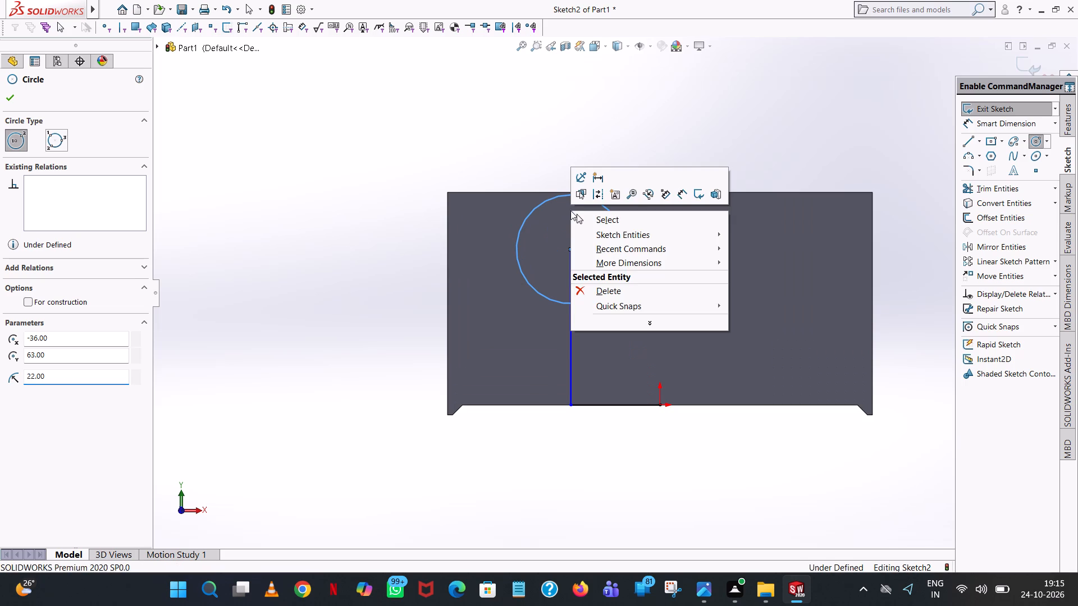
pyautogui.click(609, 219)
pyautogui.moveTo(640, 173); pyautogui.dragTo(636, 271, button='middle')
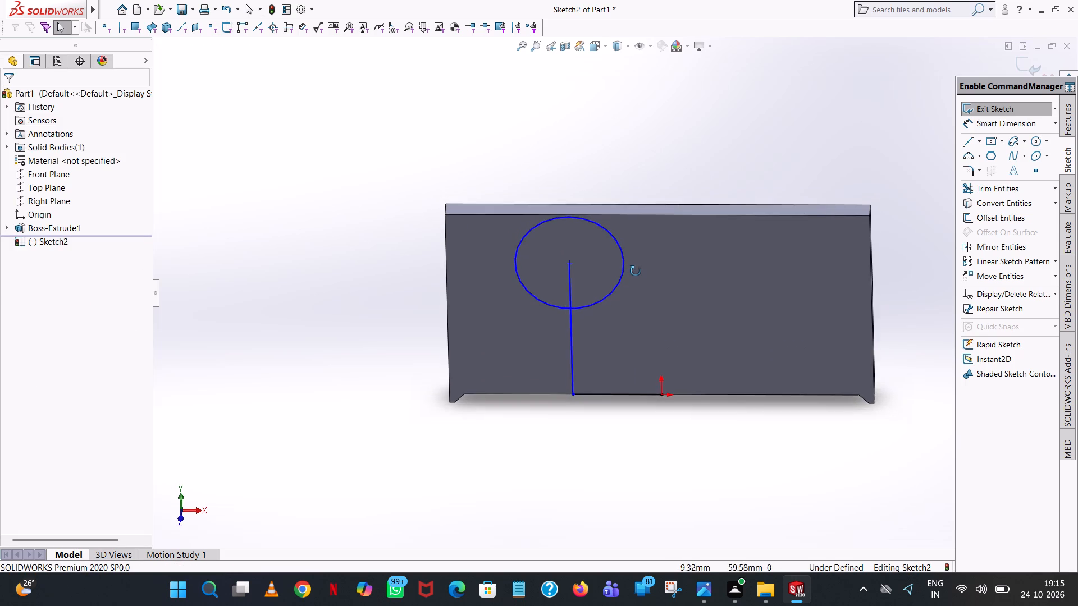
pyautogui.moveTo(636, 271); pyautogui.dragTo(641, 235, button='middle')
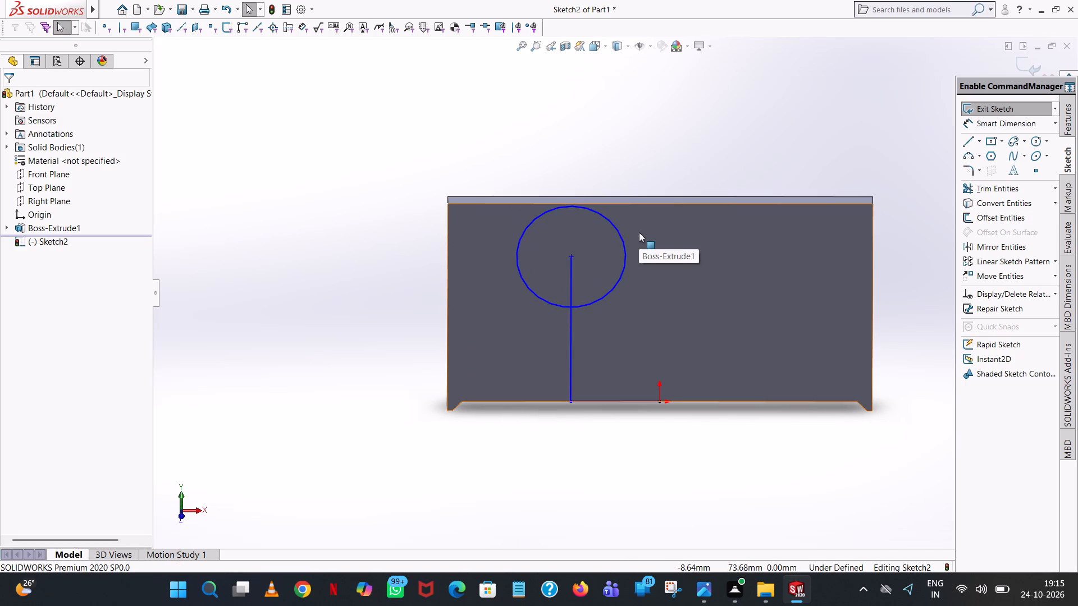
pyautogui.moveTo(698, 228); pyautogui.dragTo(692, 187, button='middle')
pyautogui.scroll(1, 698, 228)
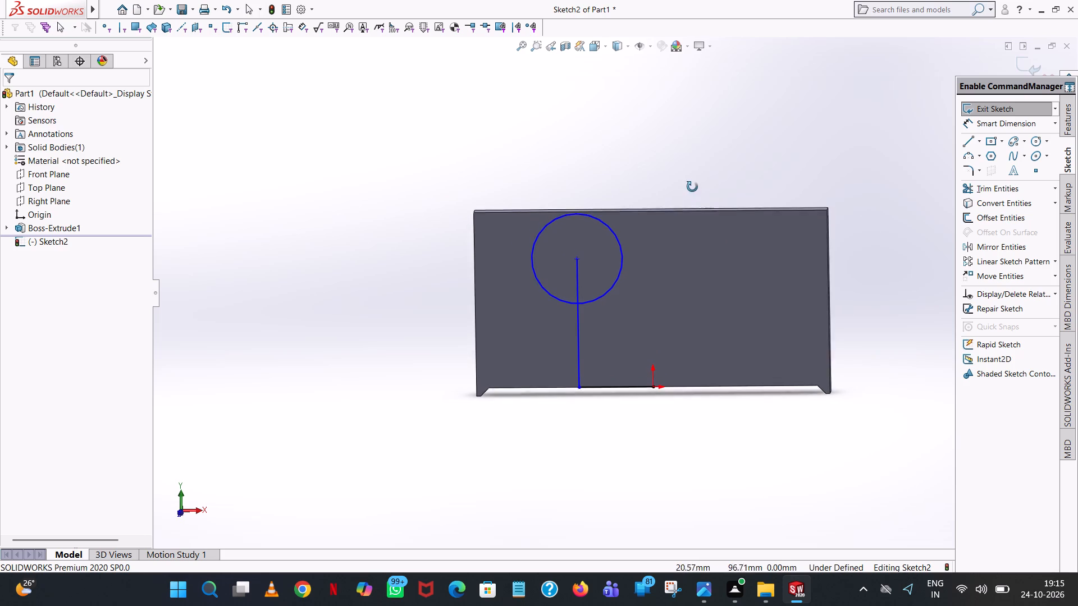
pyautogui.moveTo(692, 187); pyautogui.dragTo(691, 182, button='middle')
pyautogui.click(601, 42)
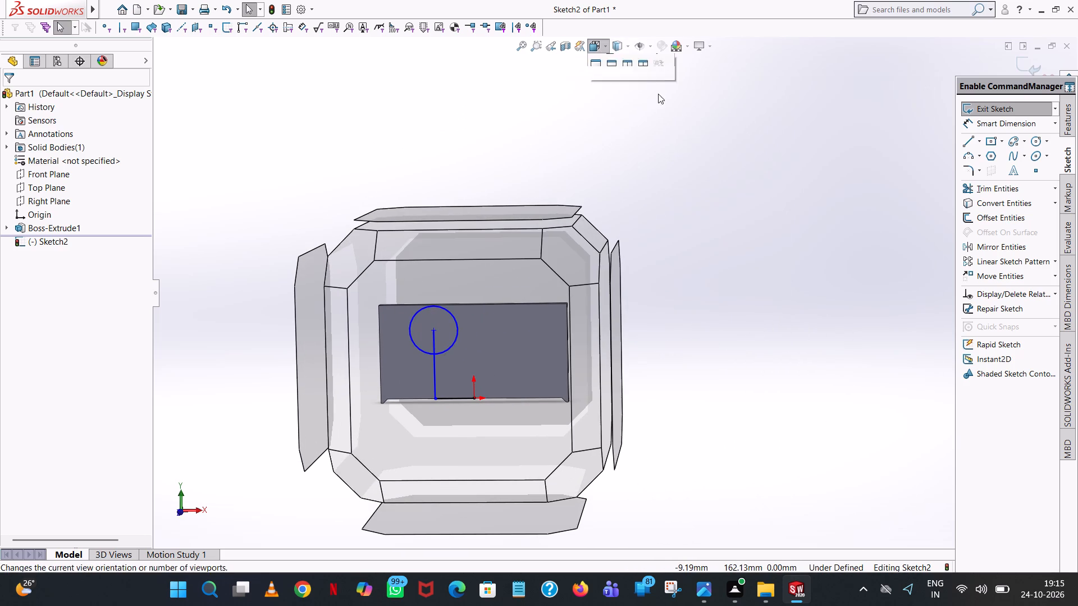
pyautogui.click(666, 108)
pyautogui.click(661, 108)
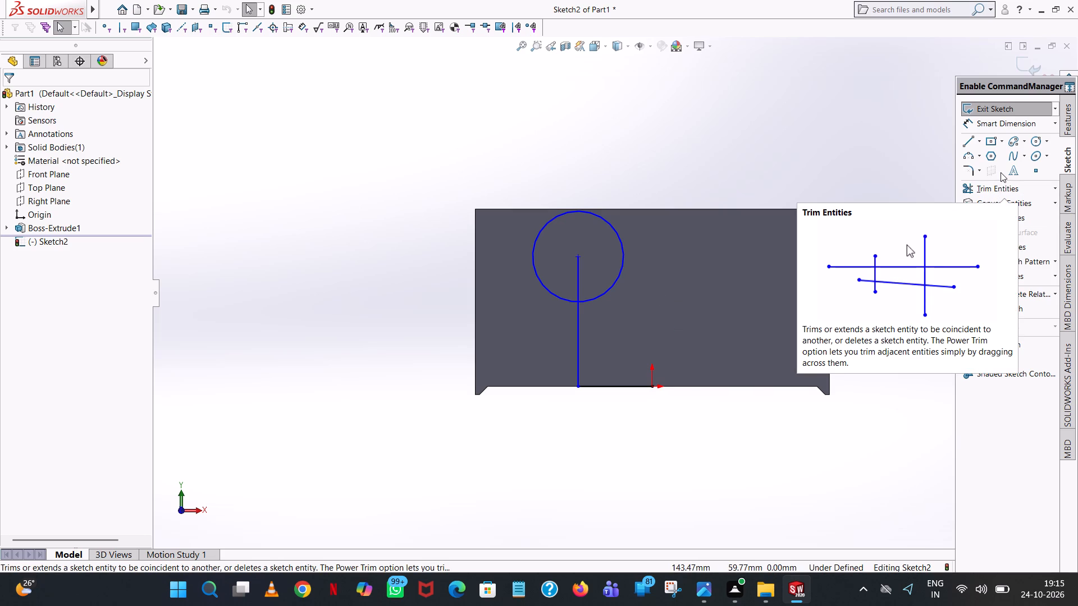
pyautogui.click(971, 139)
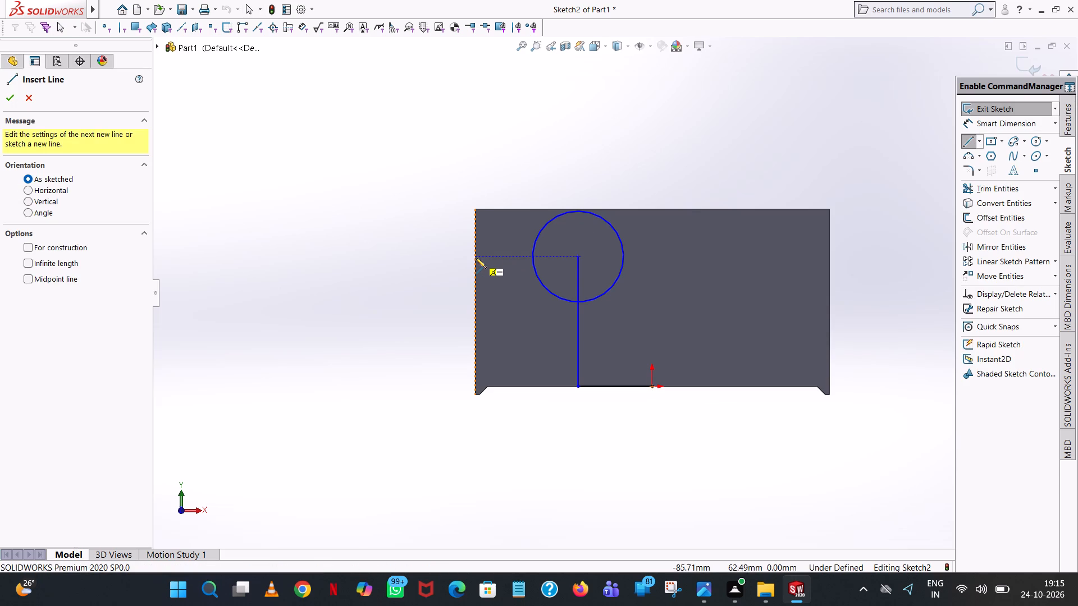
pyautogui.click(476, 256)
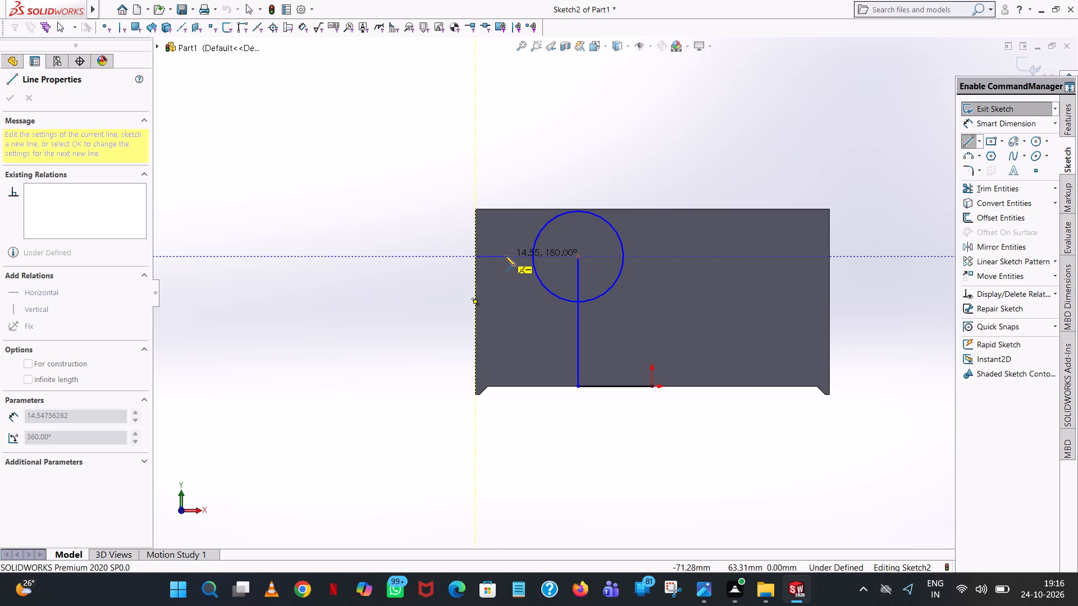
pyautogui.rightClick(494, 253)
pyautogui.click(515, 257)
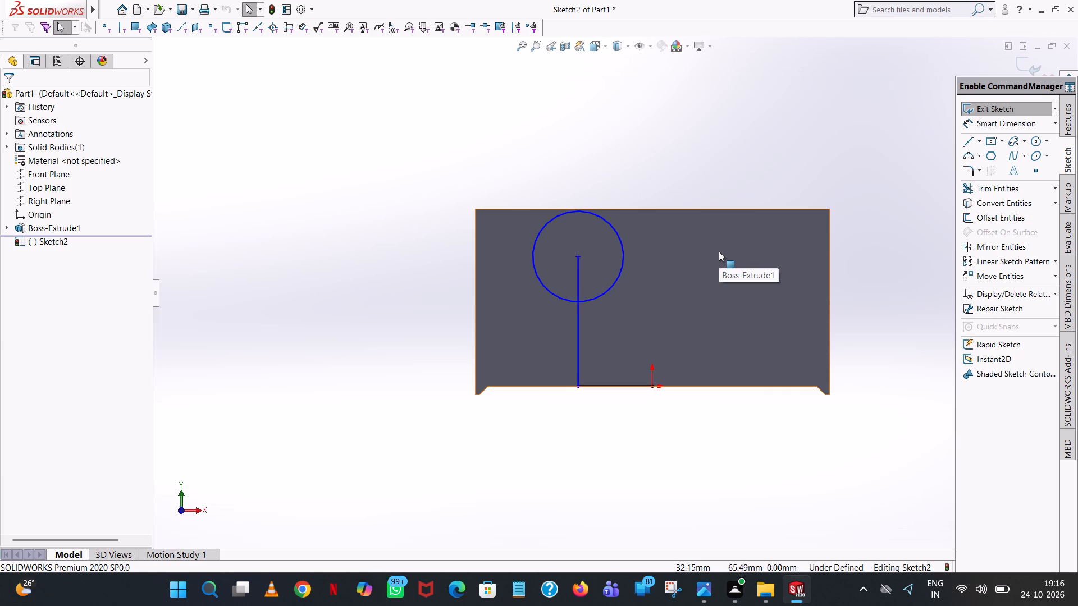
# Trim away the entire circle around the vertical line's upper end.
pyautogui.click(999, 187)
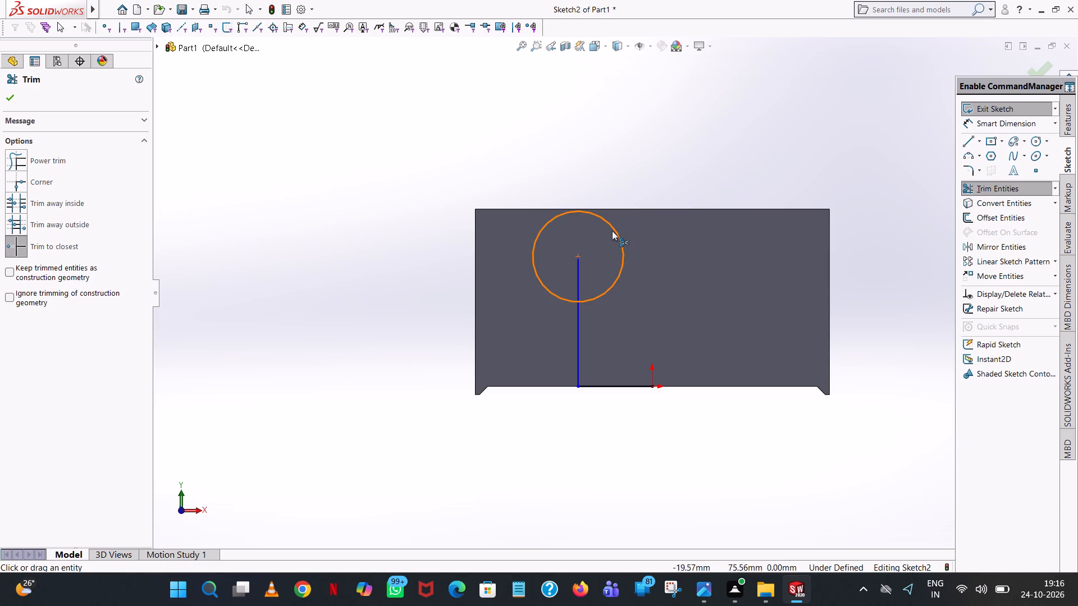
pyautogui.click(613, 229)
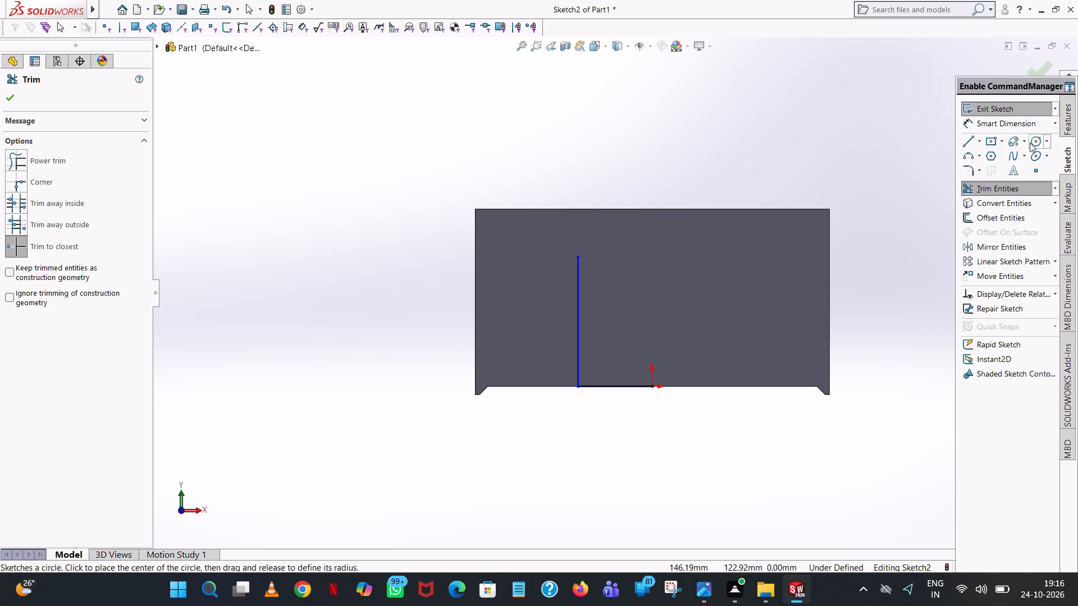
# Sketch a new circle centred on the vertical line's upper end and set its radius to 50 mm.
pyautogui.click(1030, 143)
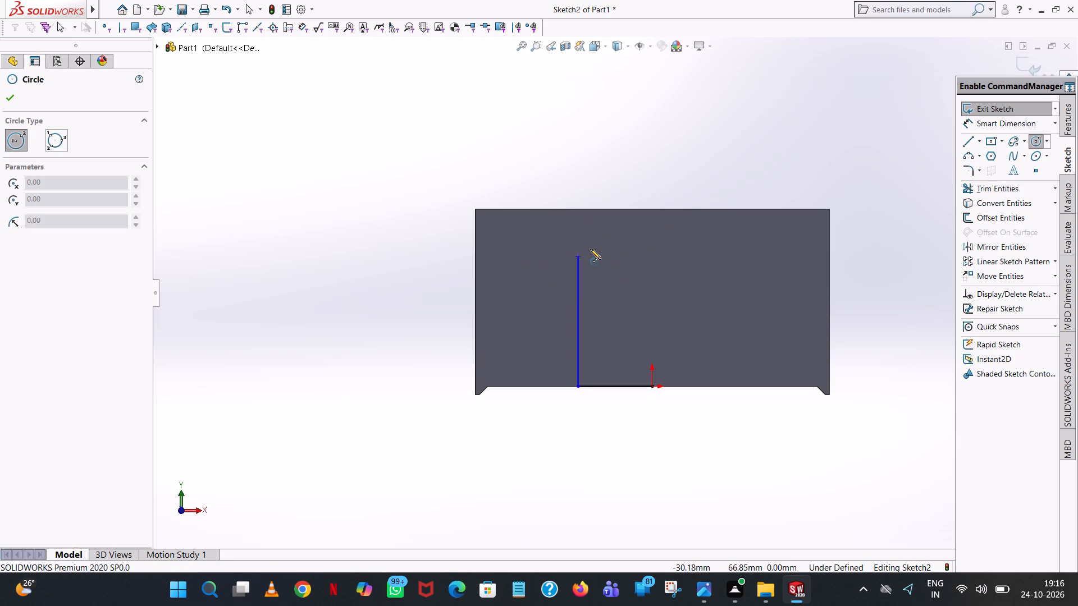
pyautogui.click(577, 256)
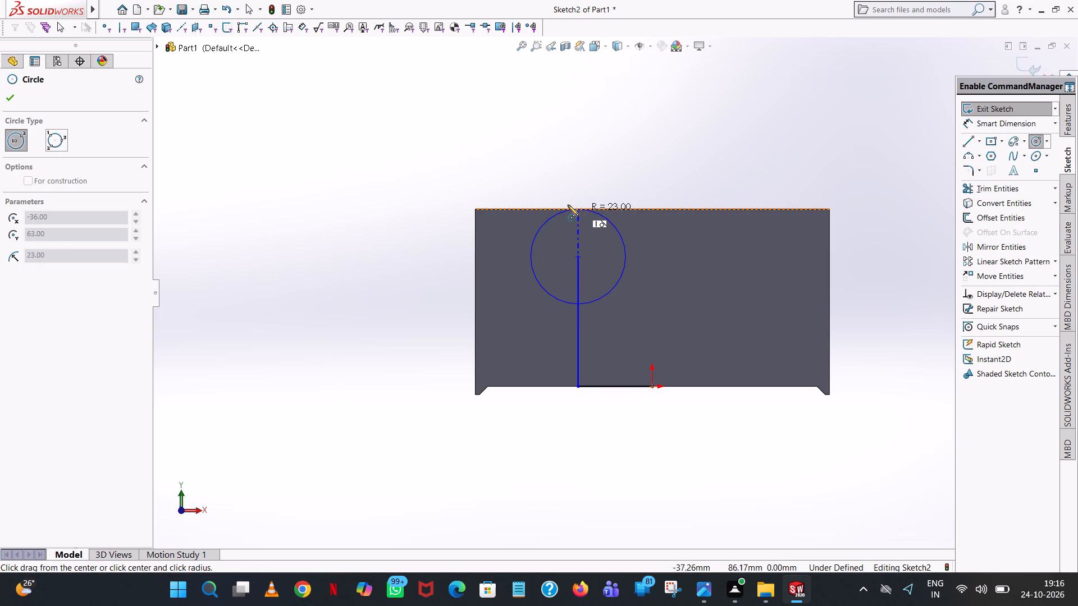
pyautogui.click(512, 223)
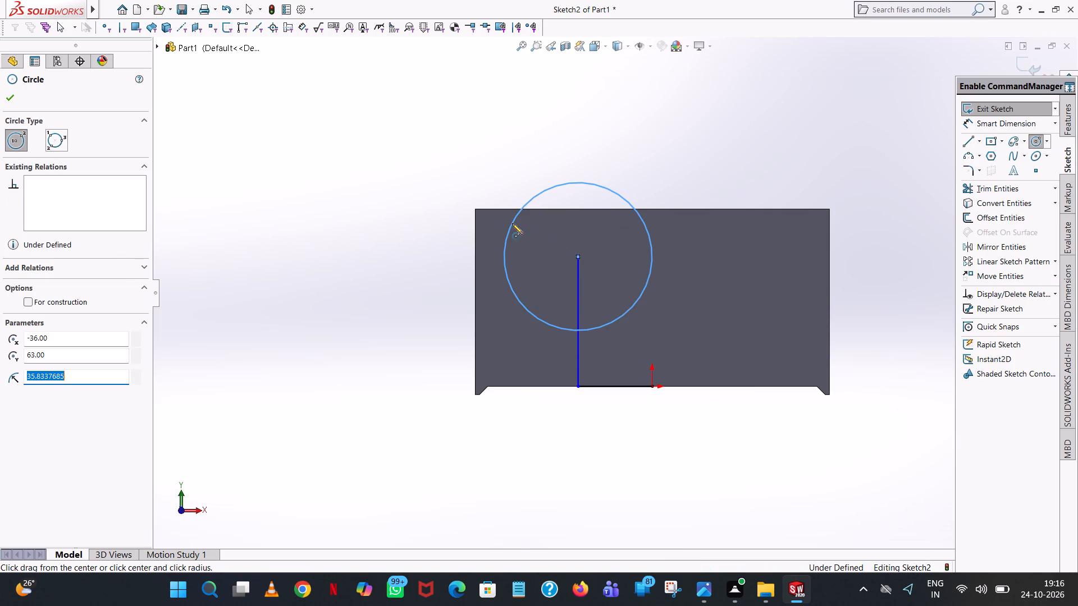
pyautogui.write('50')
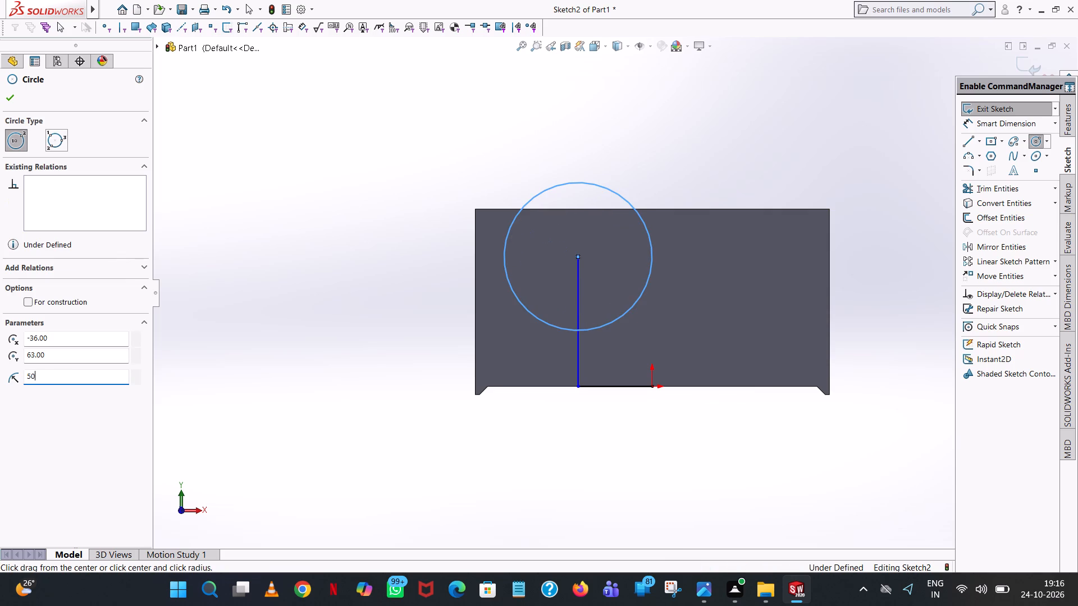
pyautogui.press('Return')
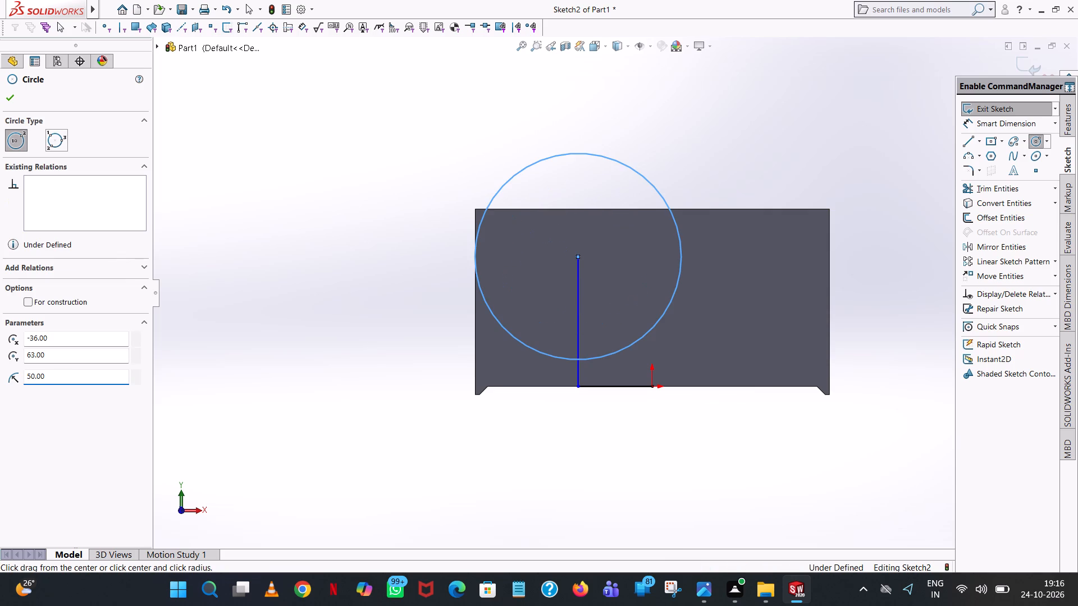
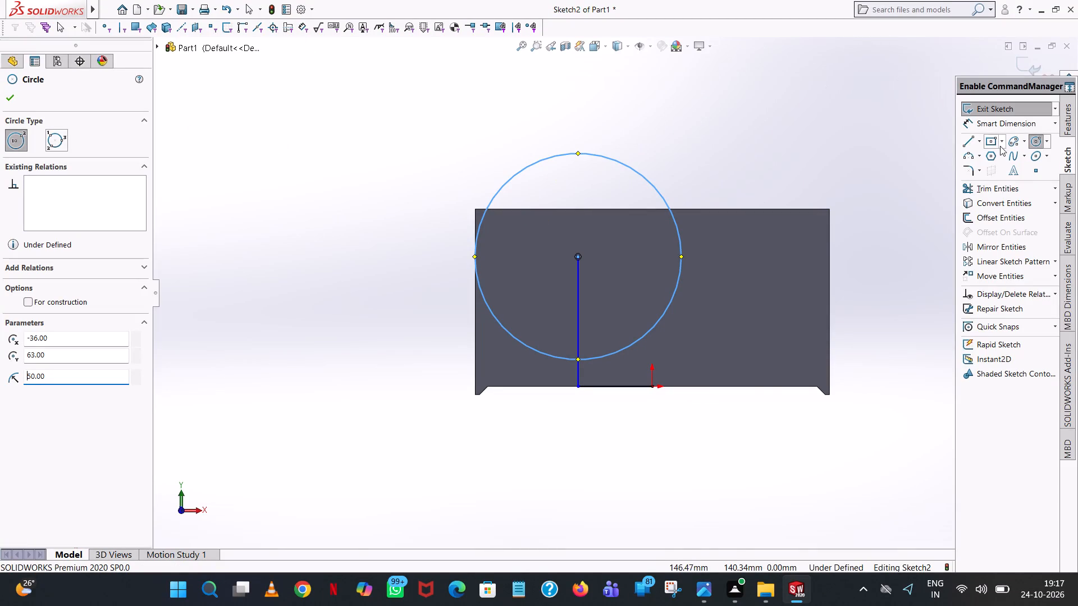
# Trim away the entire 50 mm radius circle around the vertical line's upper end.
pyautogui.click(993, 189)
pyautogui.click(565, 153)
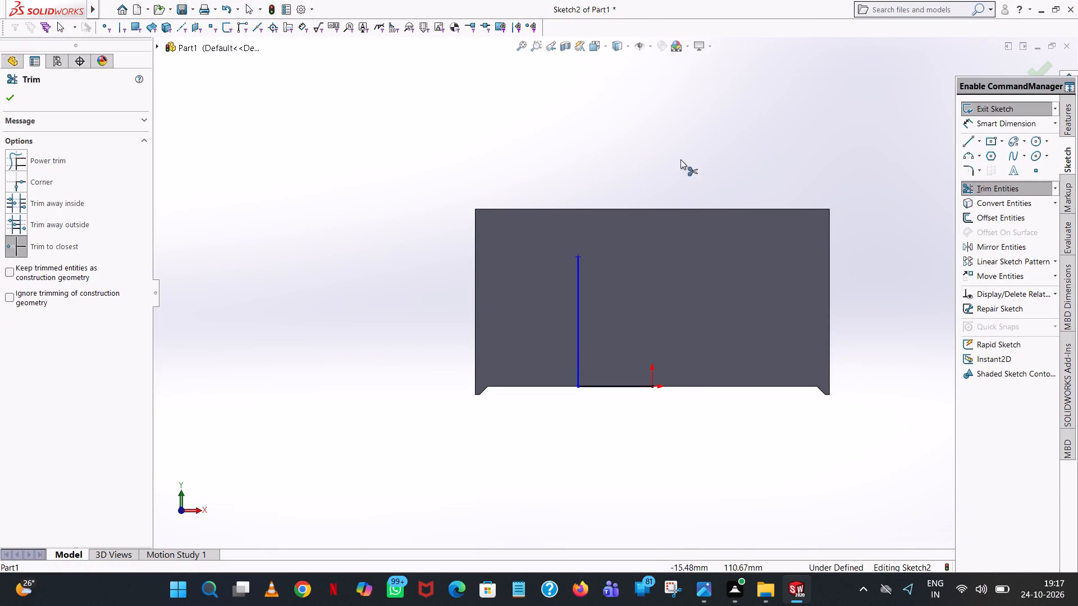
# Sketch a horizontal line inward from the plate's left edge, level with the vertical line's upper end, and set its length to 18 mm.
pyautogui.click(965, 142)
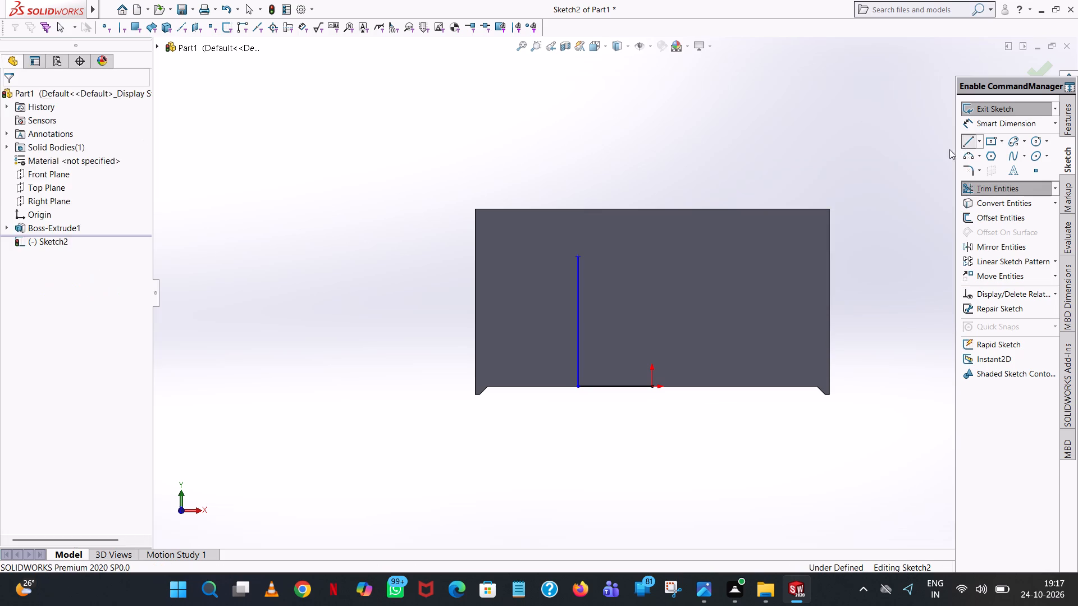
pyautogui.click(476, 257)
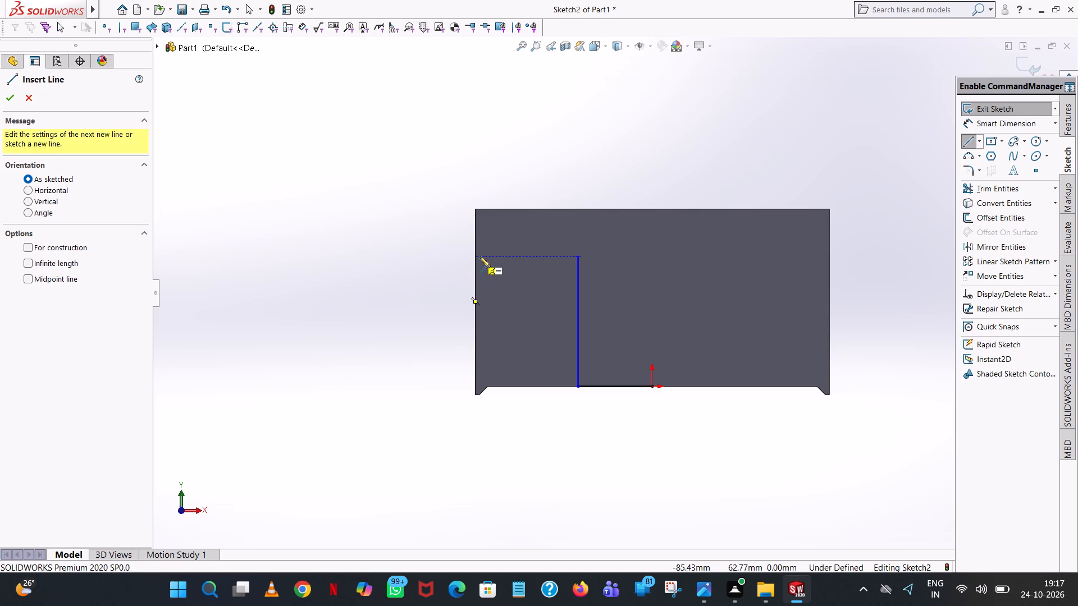
pyautogui.click(518, 255)
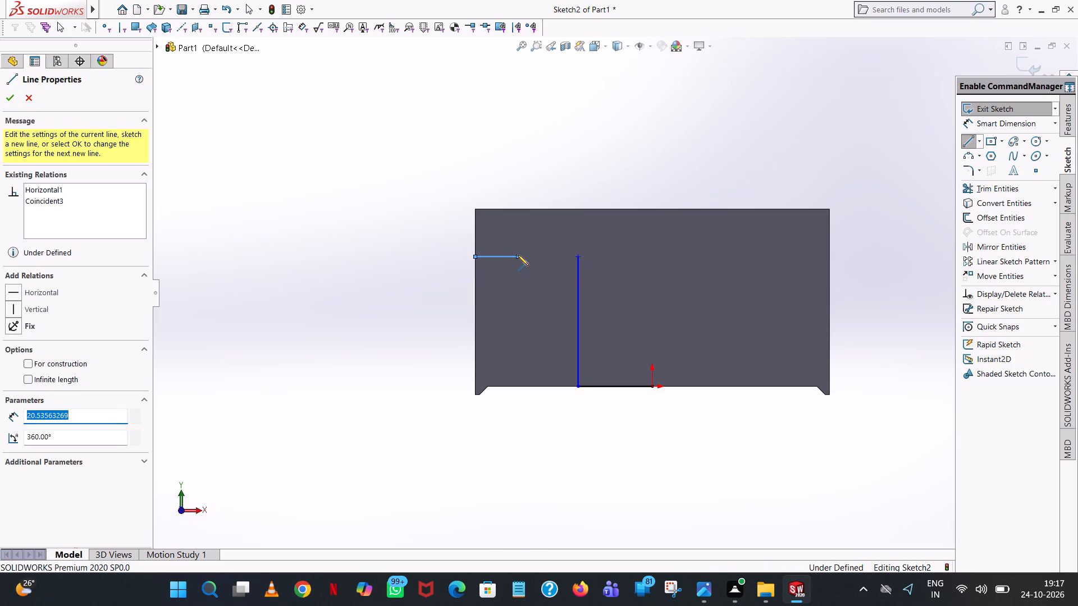
pyautogui.write('18')
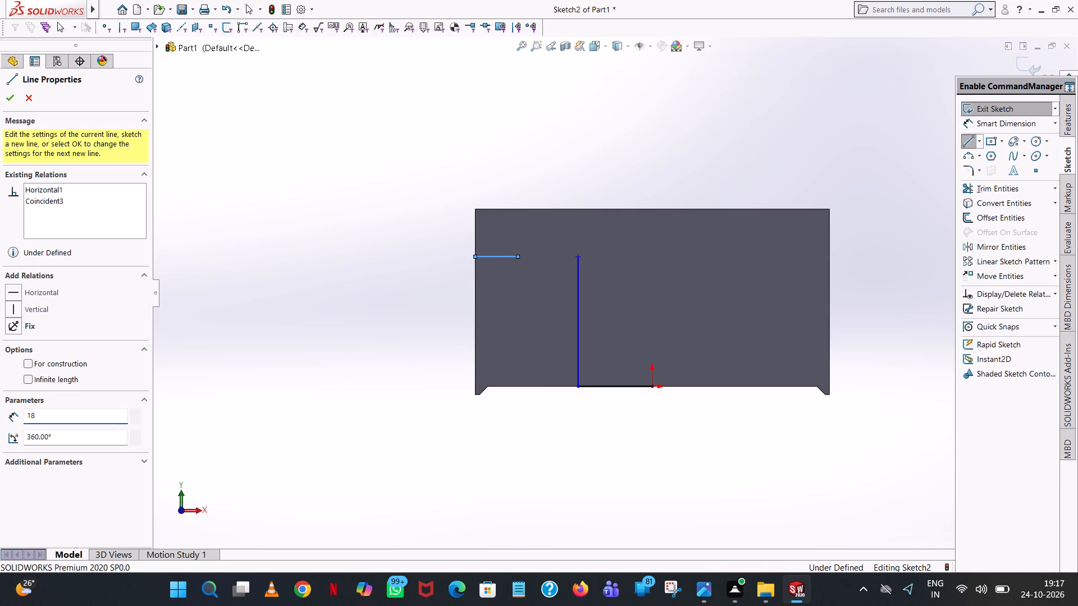
pyautogui.press('Return')
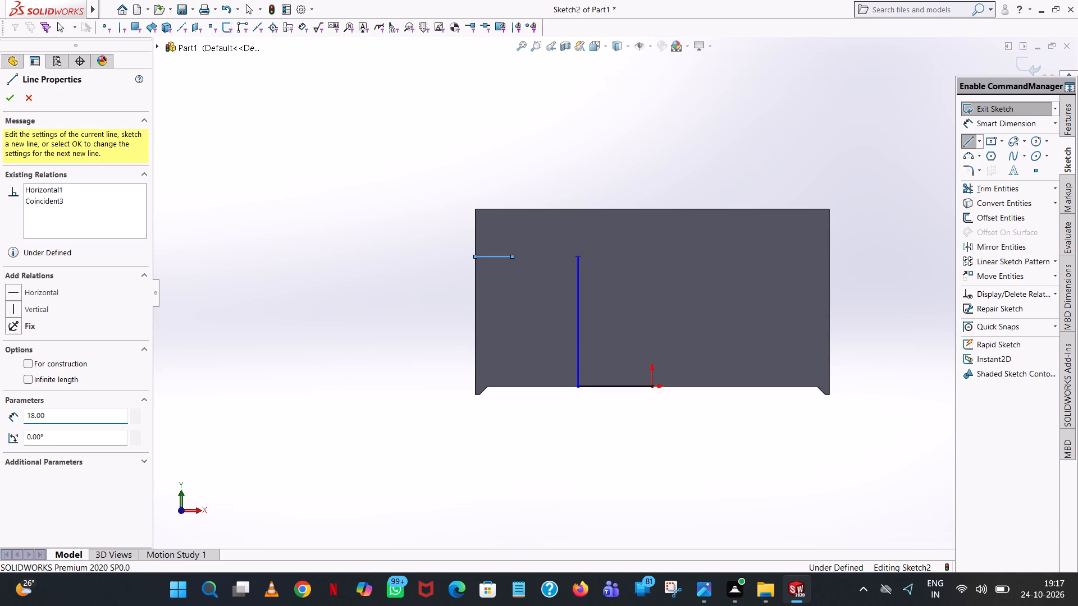
pyautogui.rightClick(518, 255)
pyautogui.click(568, 267)
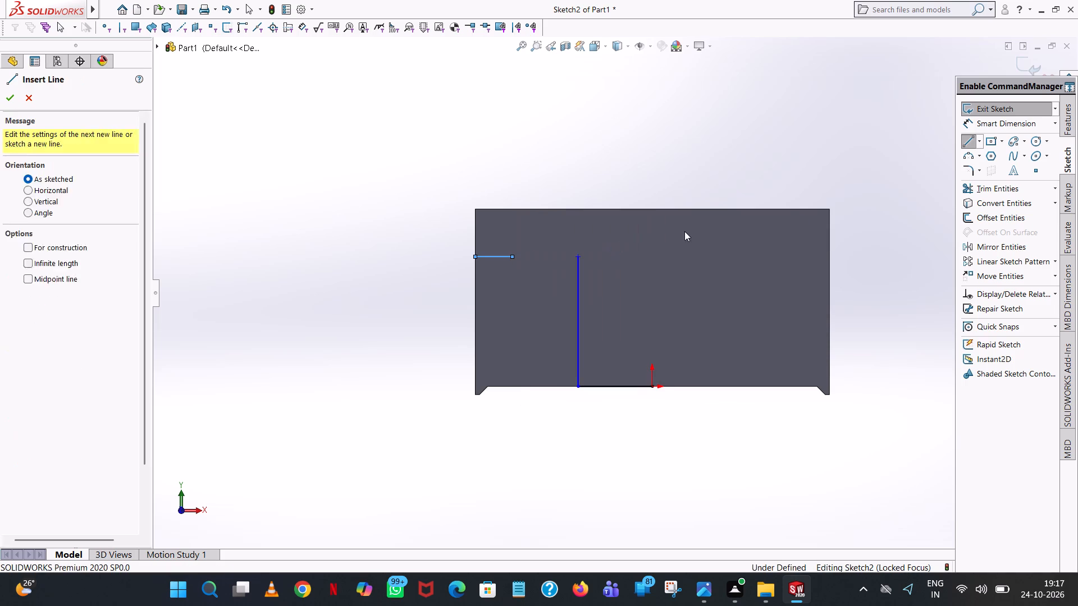
pyautogui.click(969, 144)
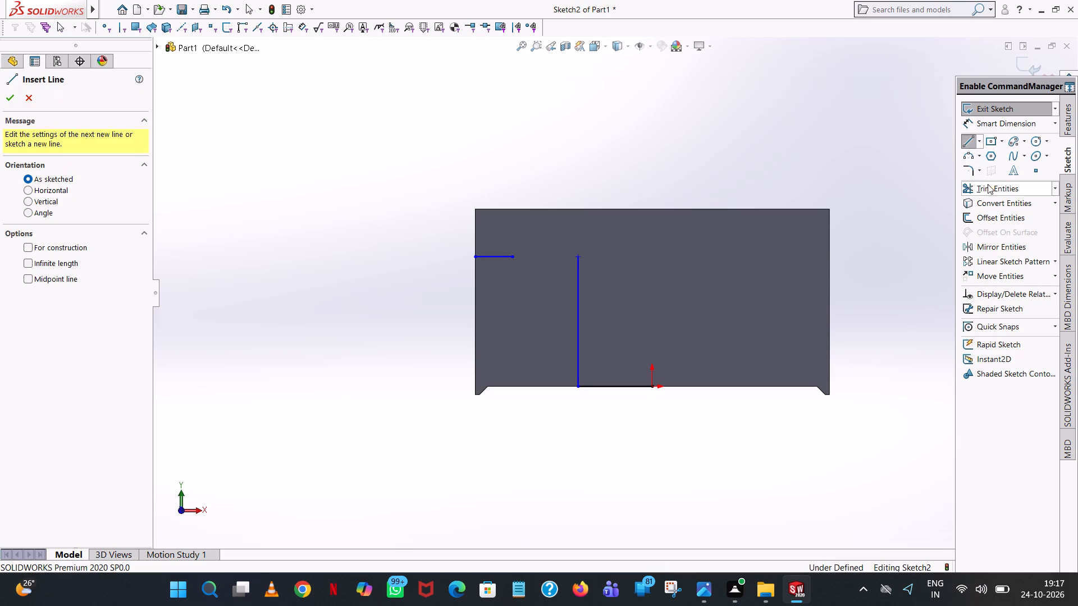
# Trim away the vertical line rising from the left end of the bottom horizontal line.
pyautogui.click(988, 184)
pyautogui.click(583, 296)
pyautogui.click(581, 299)
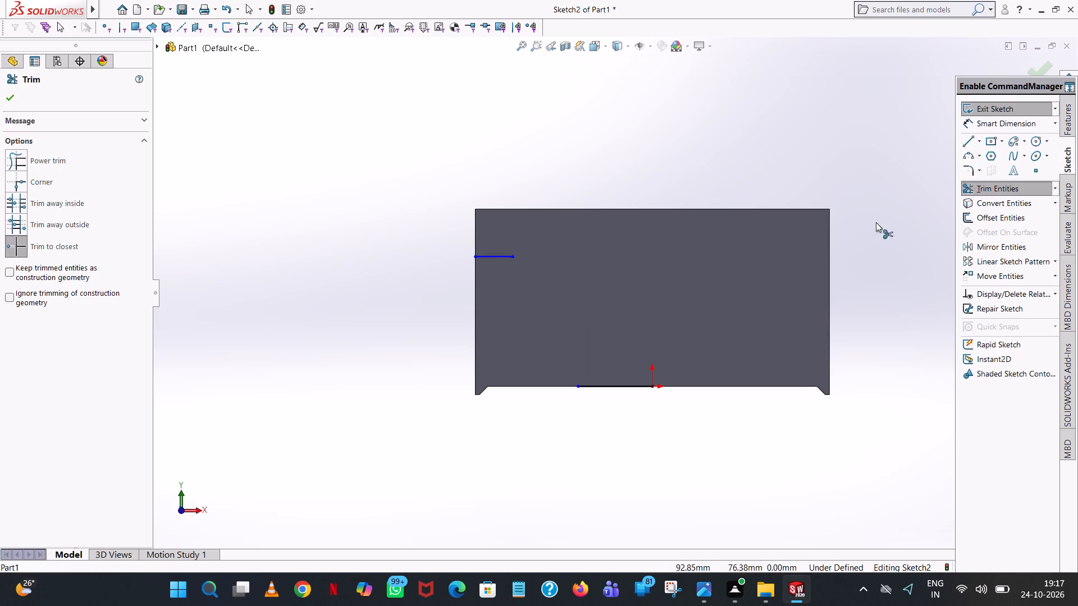
# Sketch a vertical line upward from the bottom horizontal line's left end and set its length to 13 mm.
pyautogui.click(967, 143)
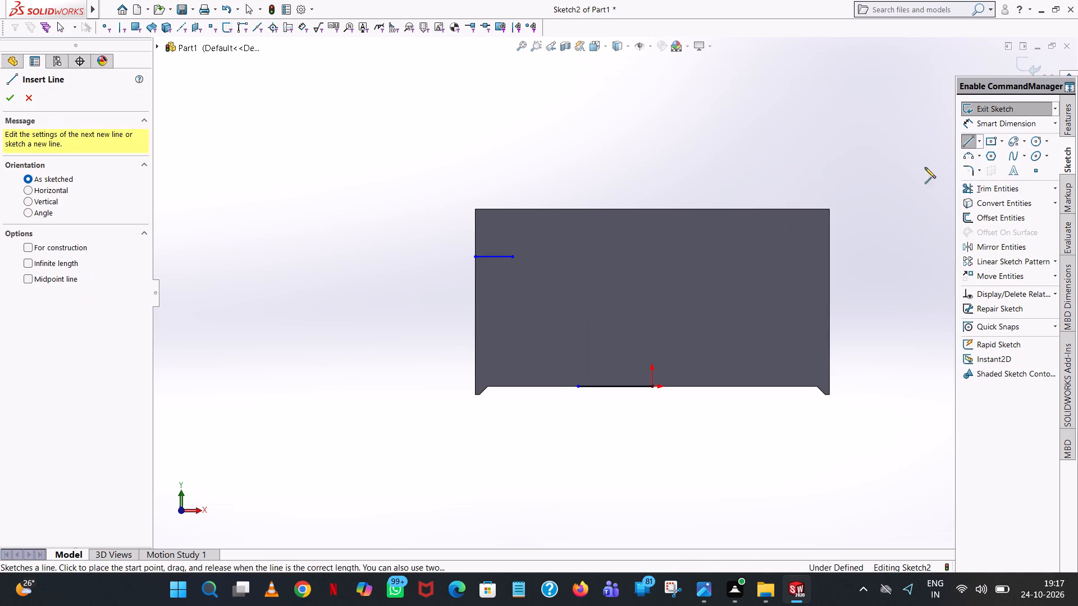
pyautogui.click(577, 387)
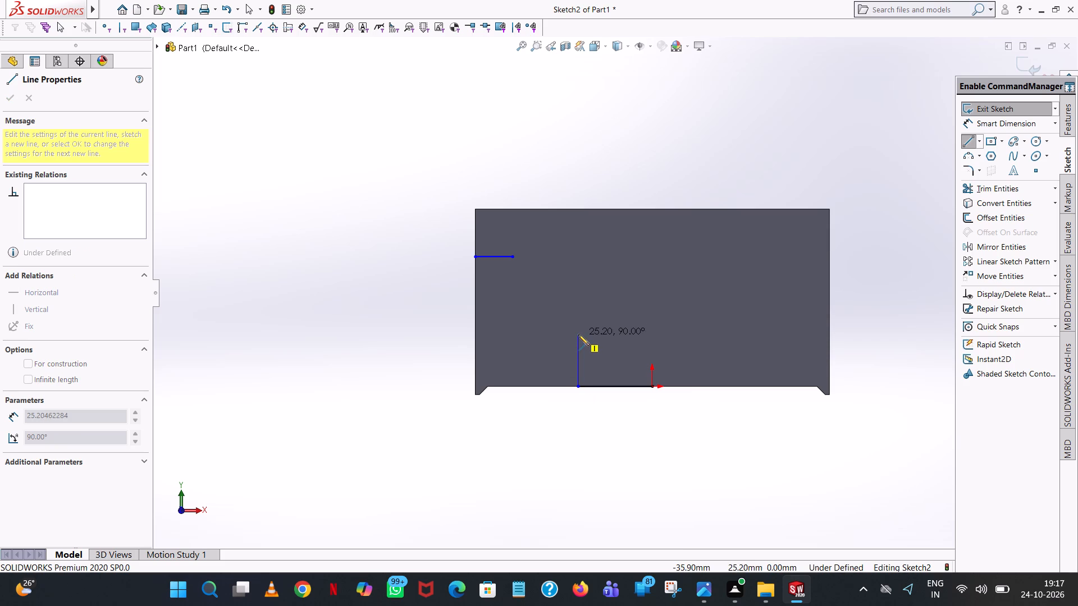
pyautogui.click(578, 334)
pyautogui.write('13')
pyautogui.press('Return')
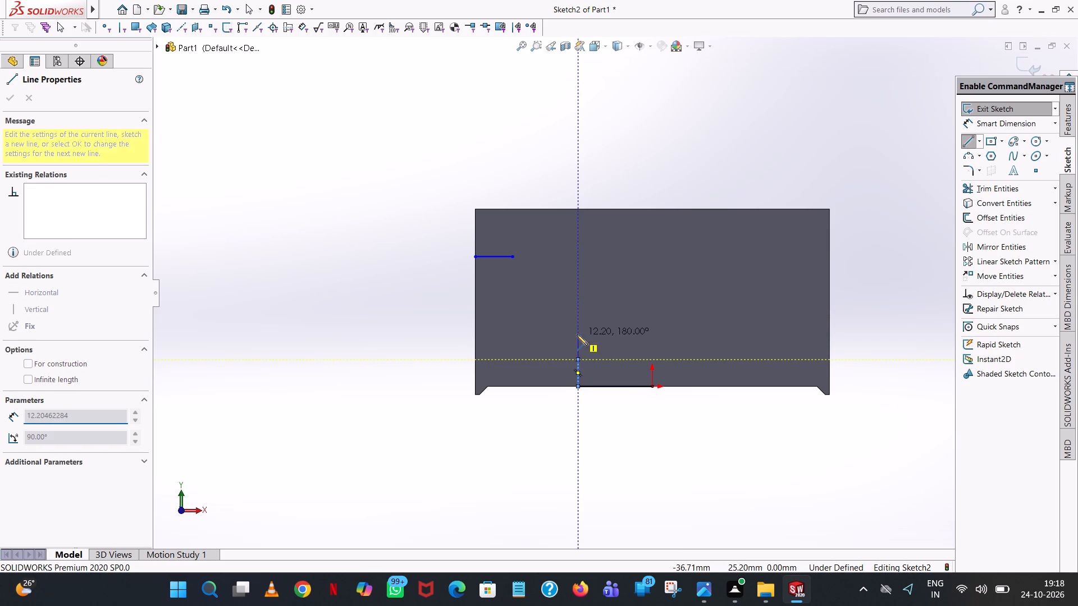
pyautogui.rightClick(577, 334)
pyautogui.click(622, 337)
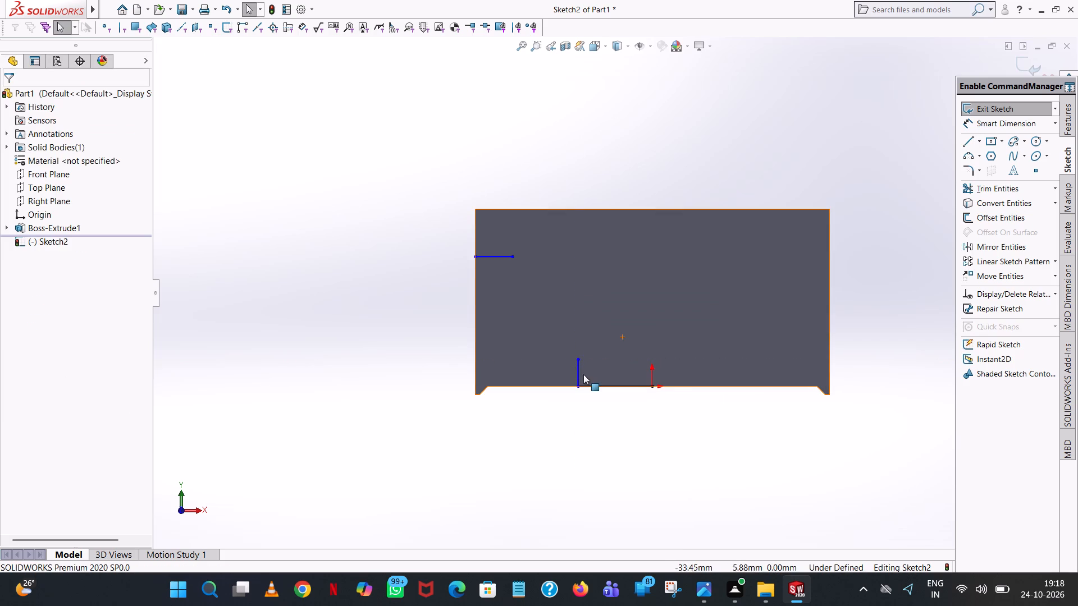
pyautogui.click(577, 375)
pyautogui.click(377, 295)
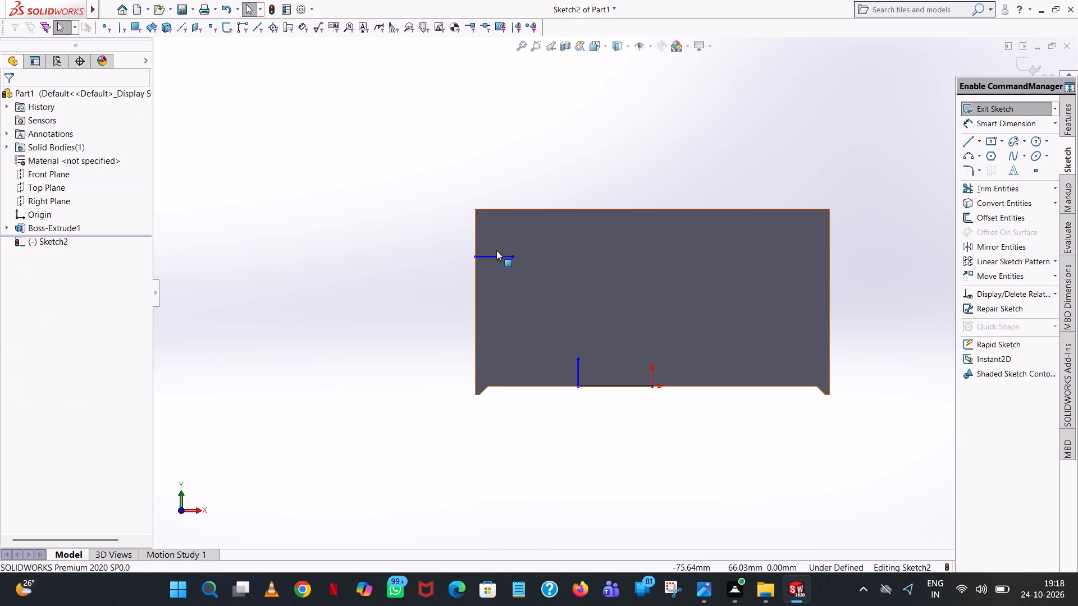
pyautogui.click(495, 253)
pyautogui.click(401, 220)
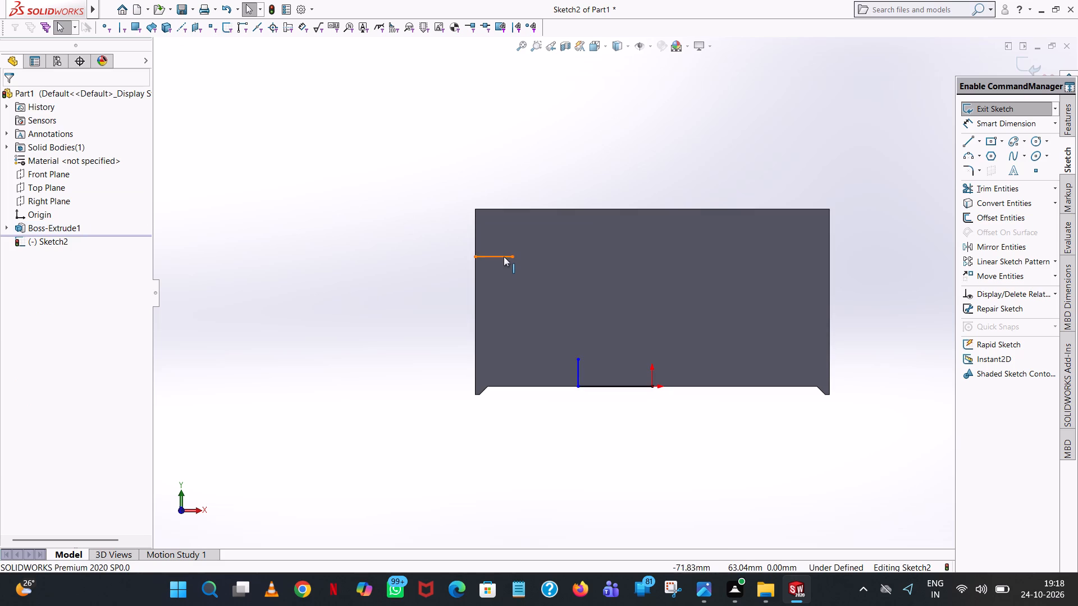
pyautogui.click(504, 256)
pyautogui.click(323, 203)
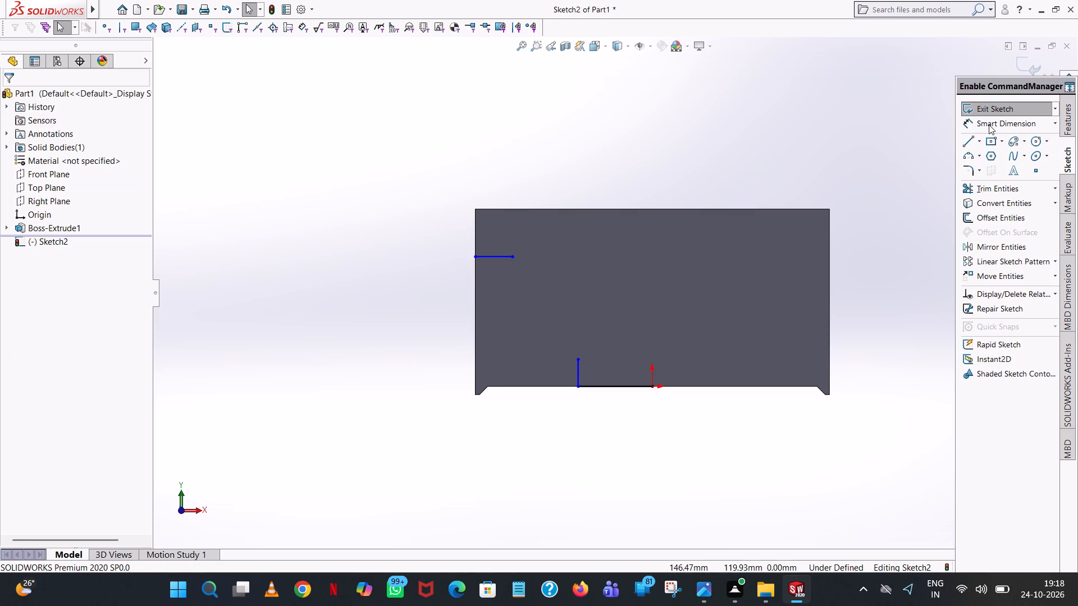
# Dimension the length of the short horizontal line at the plate's left edge, placing the dimension above the plate.
pyautogui.click(989, 125)
pyautogui.click(490, 256)
pyautogui.click(435, 129)
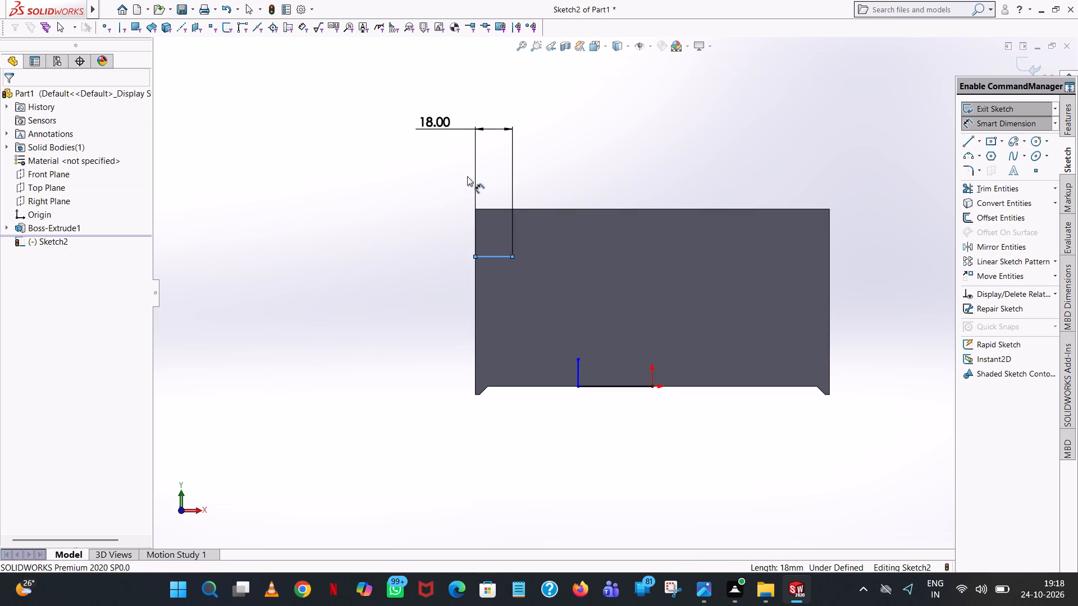
pyautogui.click(381, 110)
pyautogui.click(570, 139)
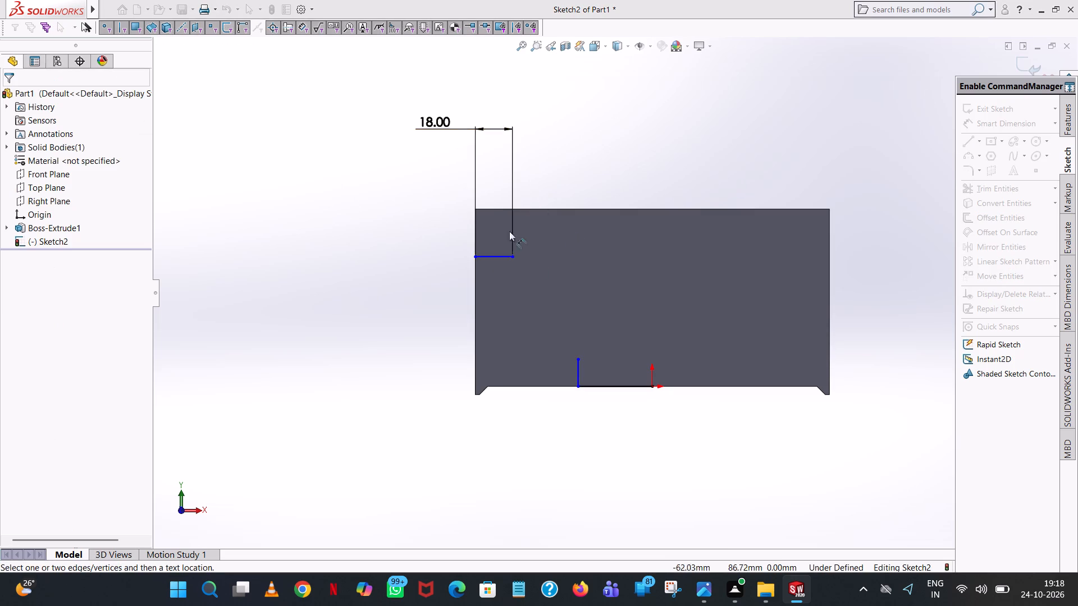
# Dimension the vertical distance from the origin to the short horizontal line, placing it left of the plate.
pyautogui.click(490, 255)
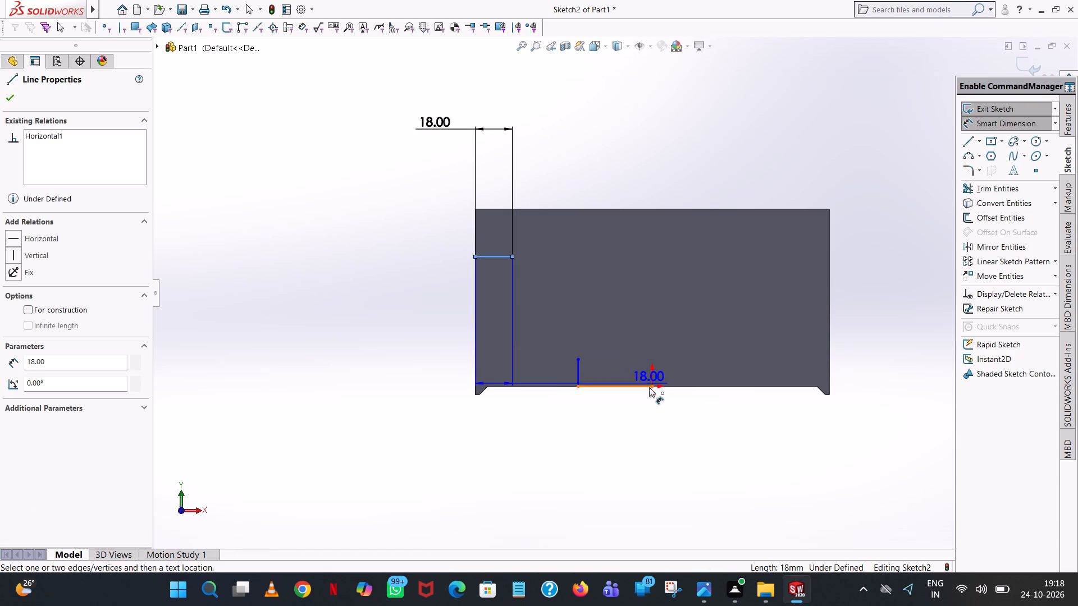
pyautogui.click(651, 385)
pyautogui.click(424, 331)
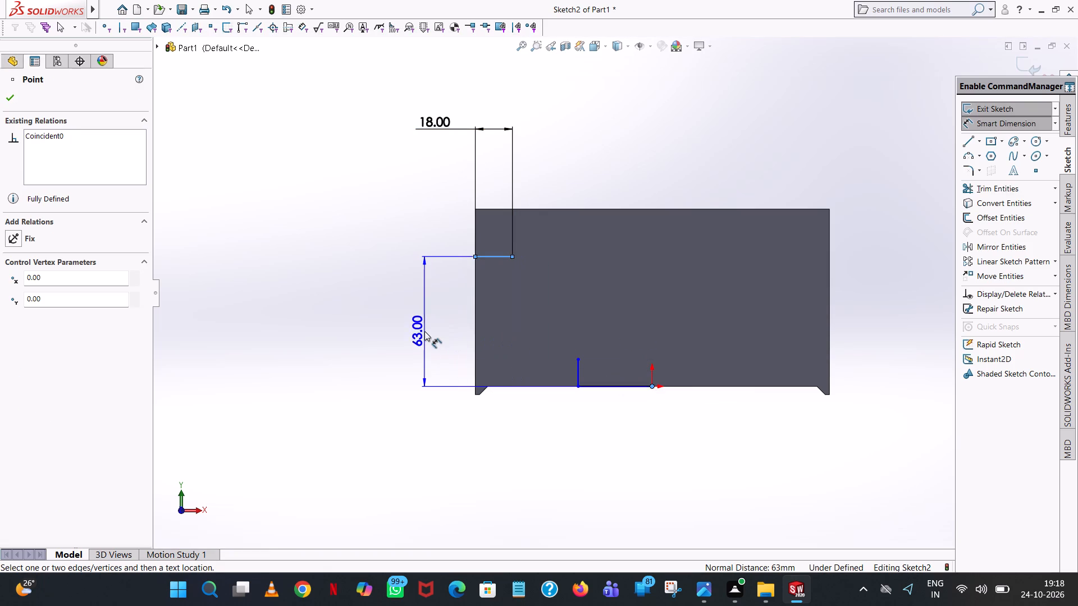
pyautogui.click(378, 316)
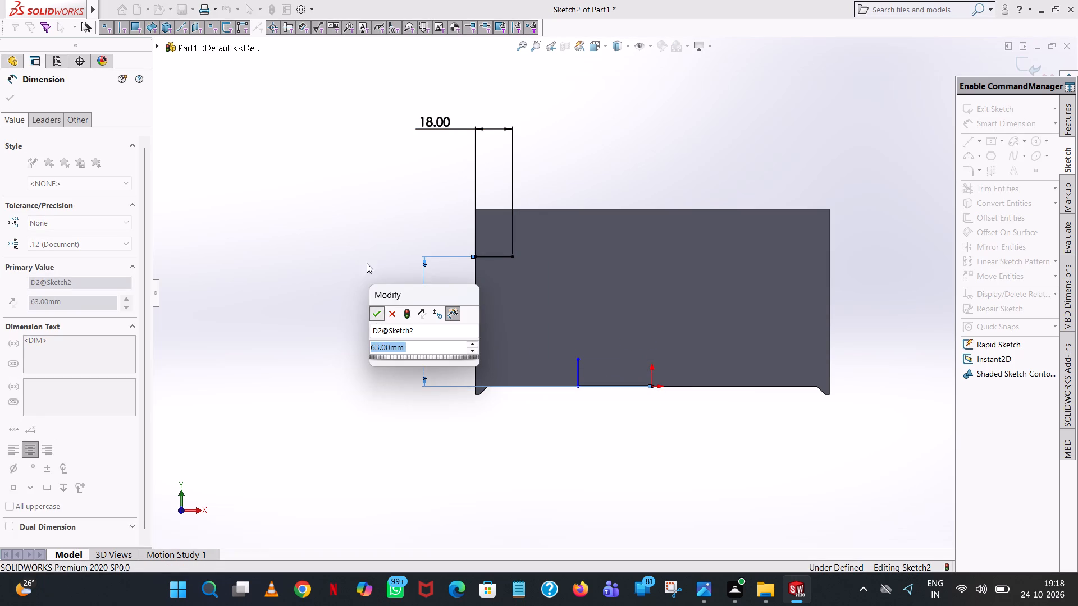
pyautogui.click(347, 182)
# Dimension the horizontal distance between the short vertical line and the origin, placing it below the plate.
pyautogui.click(579, 373)
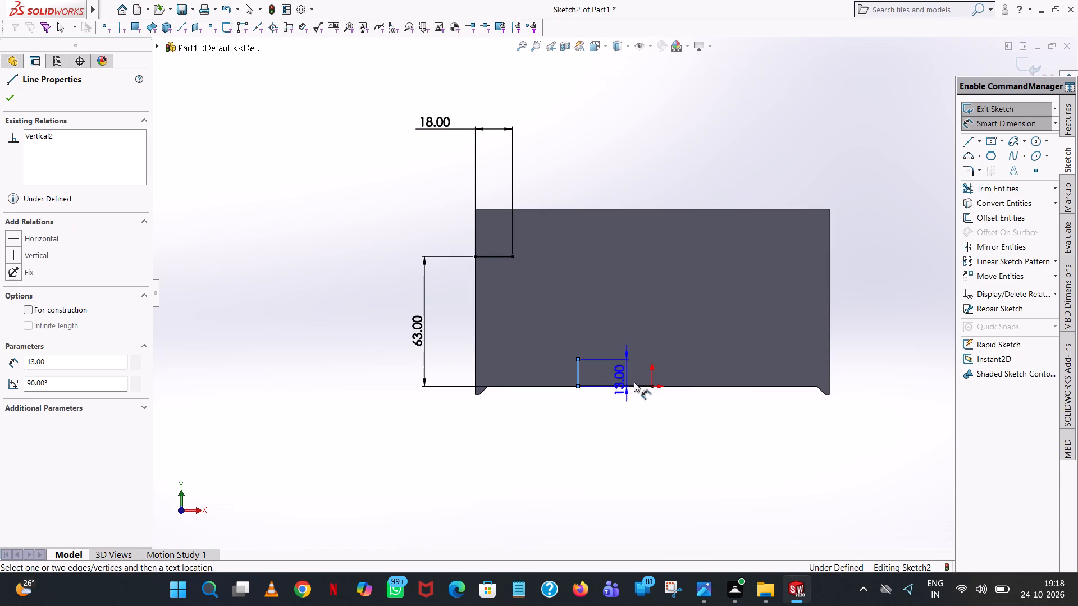
pyautogui.click(653, 384)
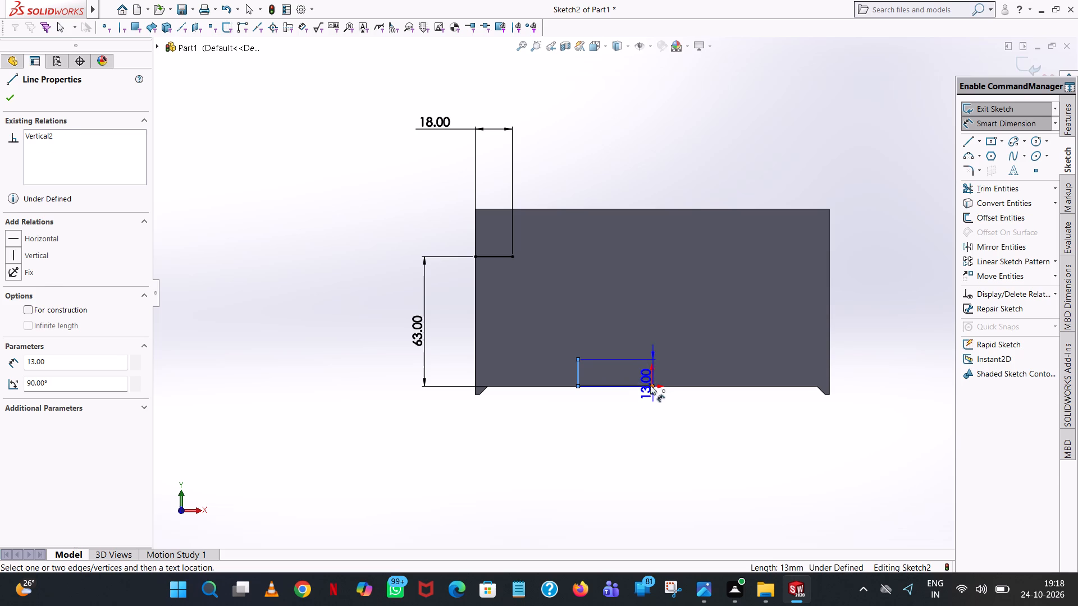
pyautogui.click(632, 462)
pyautogui.click(583, 442)
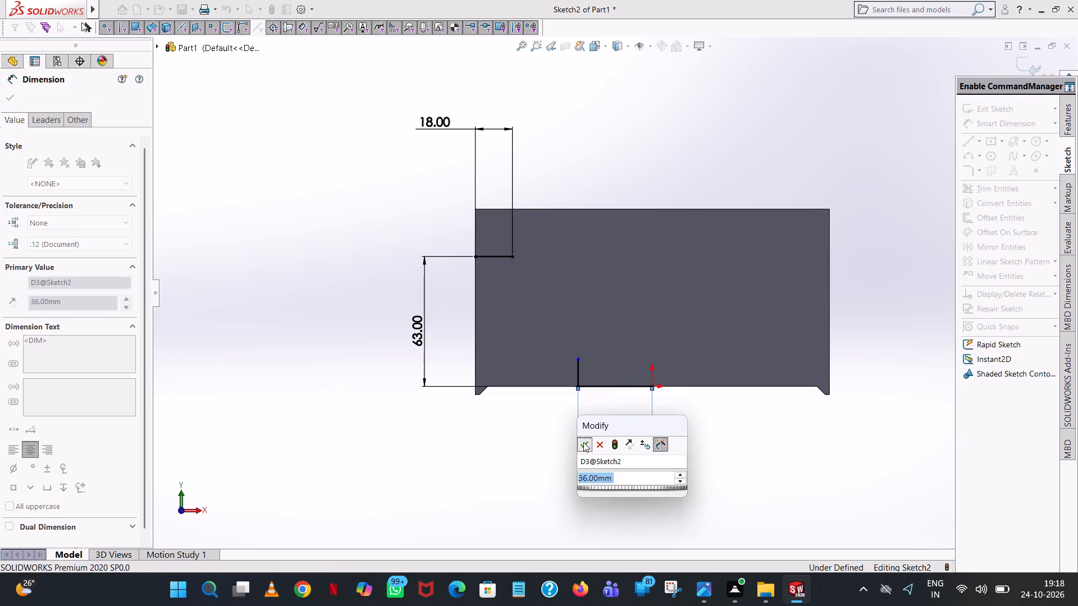
pyautogui.click(663, 112)
# Dimension the vertical distance between the short vertical line's upper end and the upper horizontal line's right end, placing it left of the plate.
pyautogui.click(578, 360)
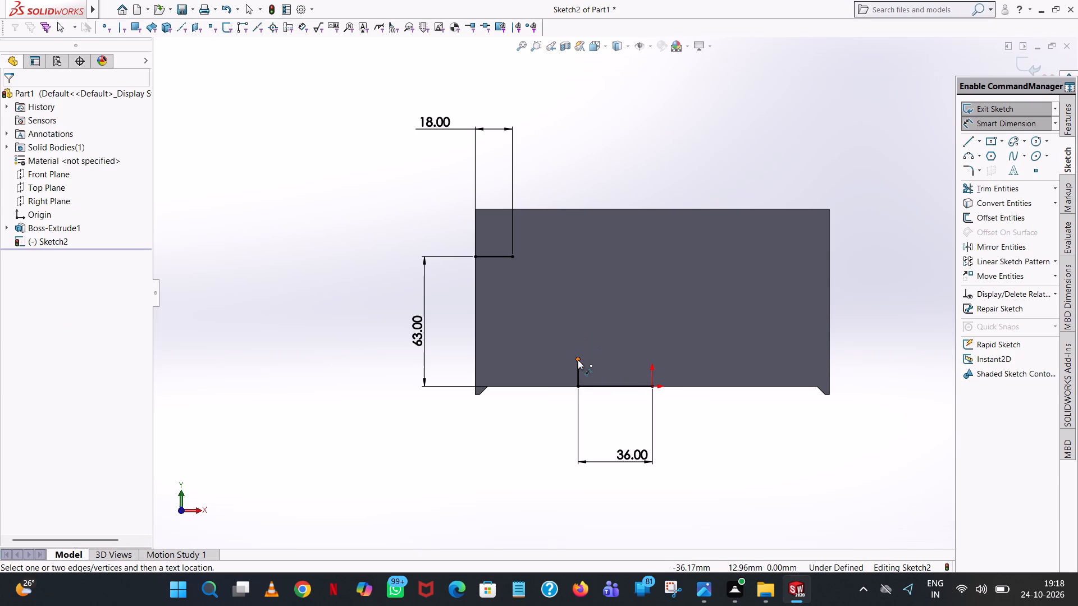
pyautogui.click(515, 258)
pyautogui.click(317, 257)
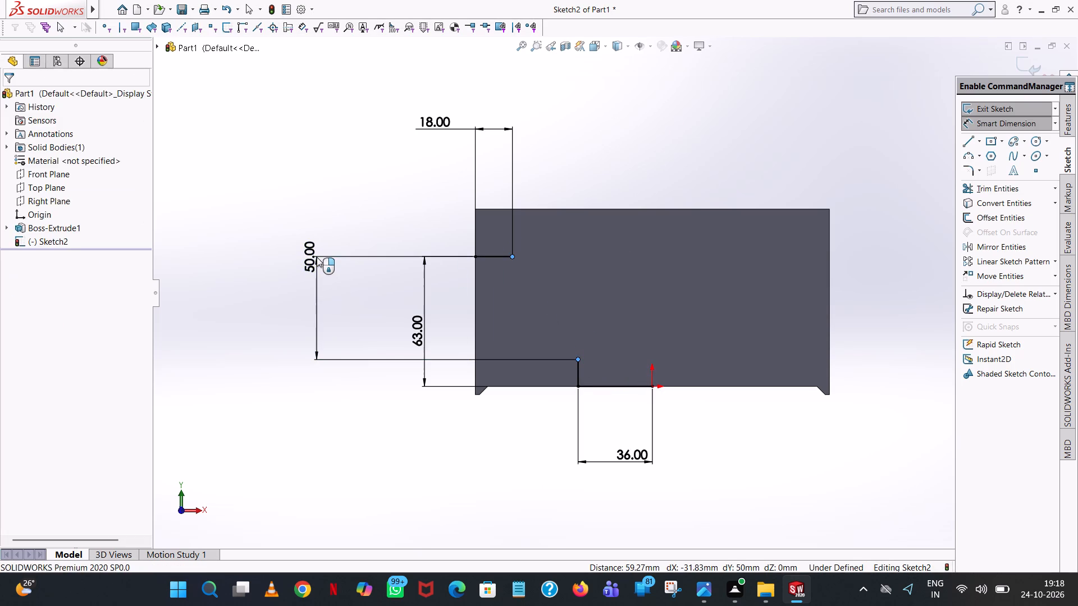
pyautogui.click(271, 243)
pyautogui.click(358, 168)
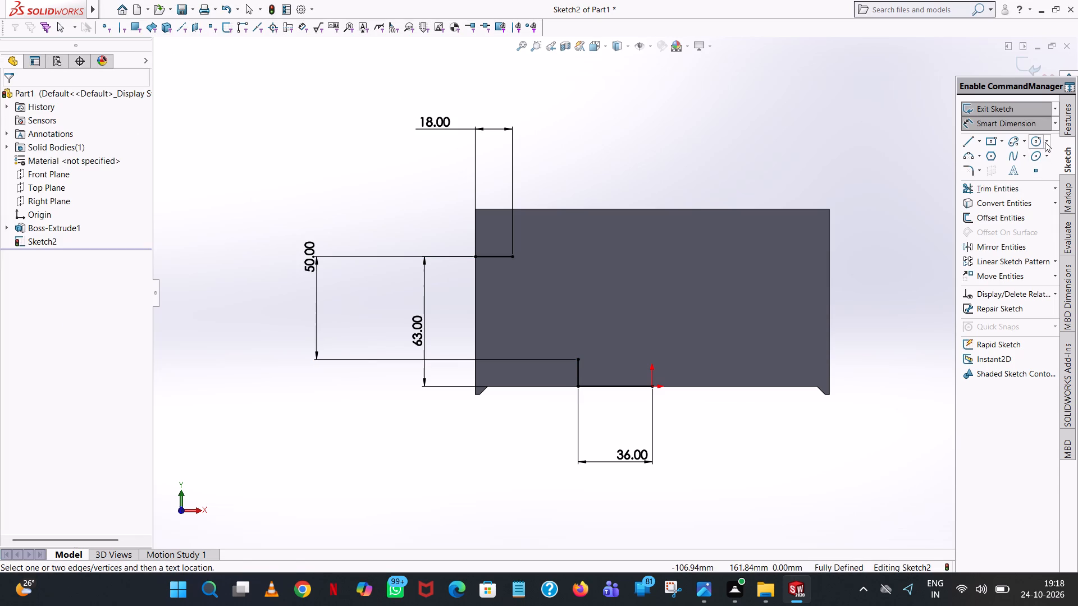
# Sketch a perimeter circle through the upper horizontal line's right end and the short vertical line's upper end, with a 50 mm radius.
pyautogui.click(1047, 142)
pyautogui.click(1035, 162)
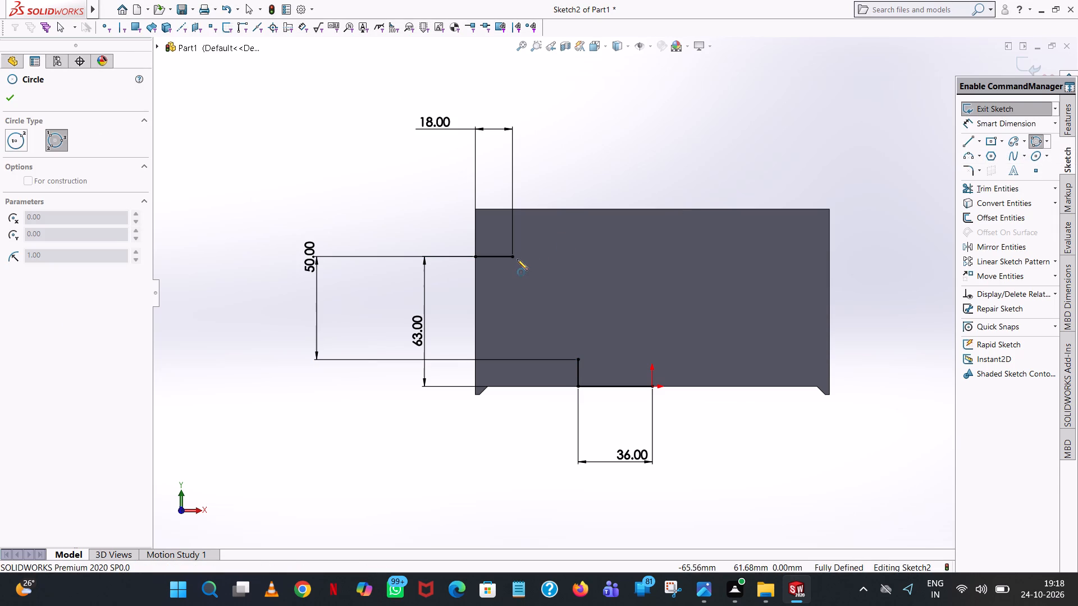
pyautogui.click(512, 256)
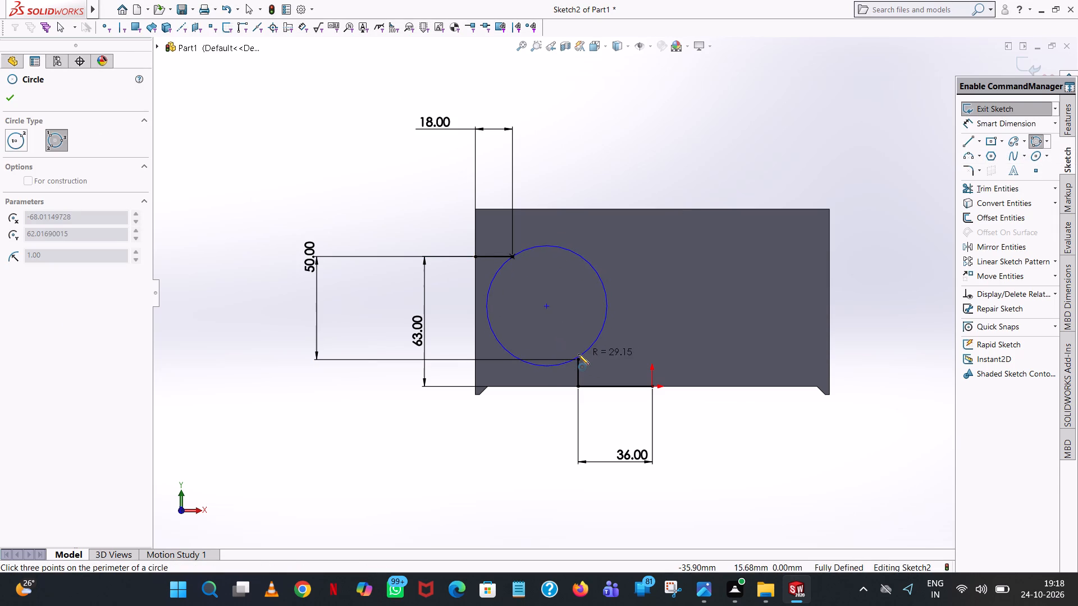
pyautogui.click(579, 360)
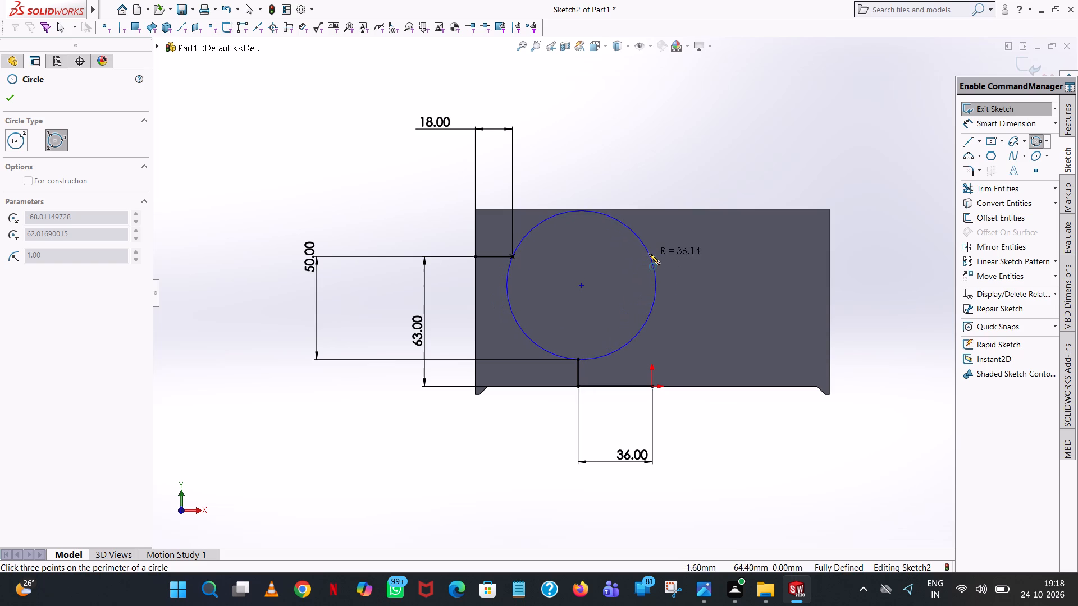
pyautogui.click(696, 191)
pyautogui.write('50')
pyautogui.press('Return')
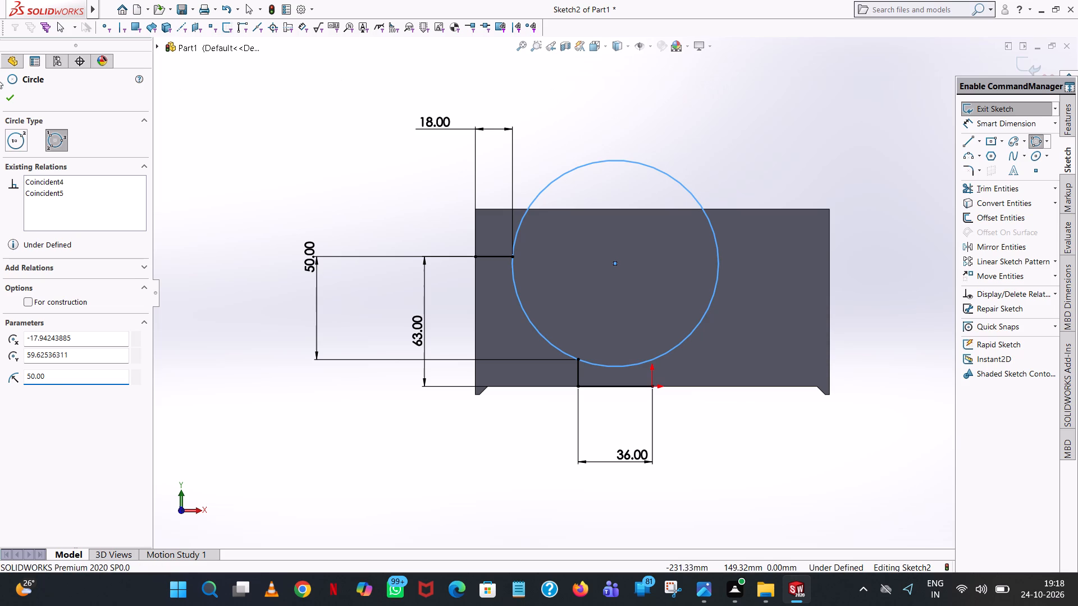
pyautogui.click(11, 100)
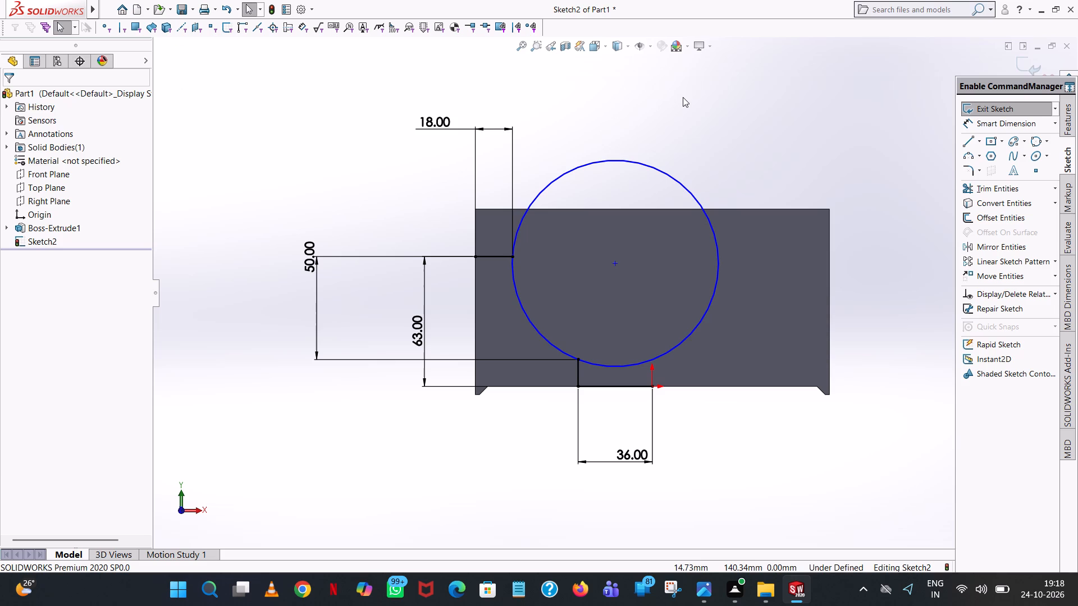
# Trim the circle so that only the lower-left arc between the two line ends remains.
pyautogui.click(987, 191)
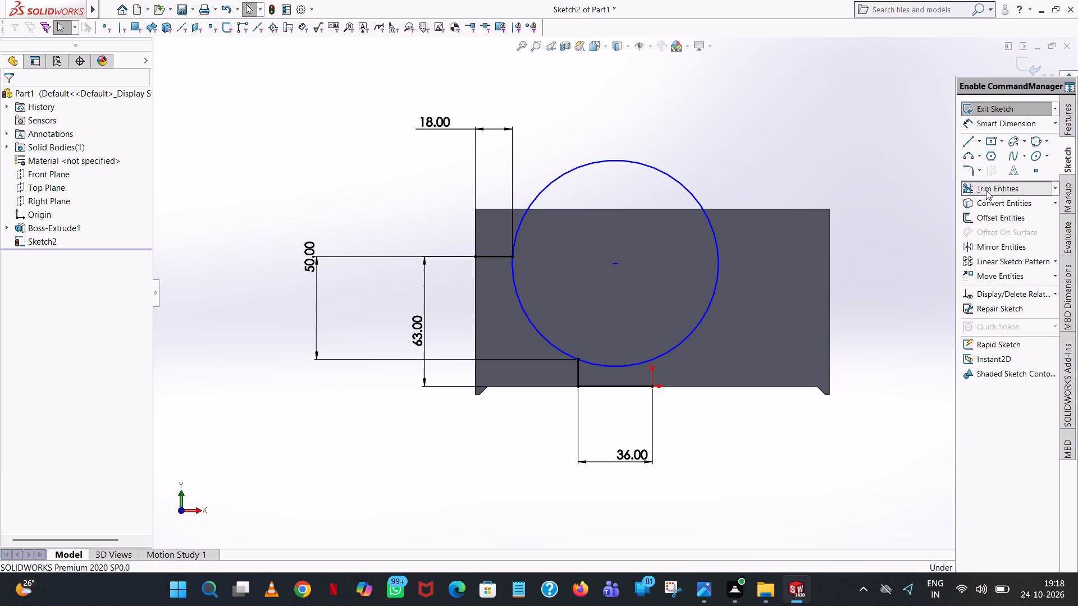
pyautogui.click(647, 167)
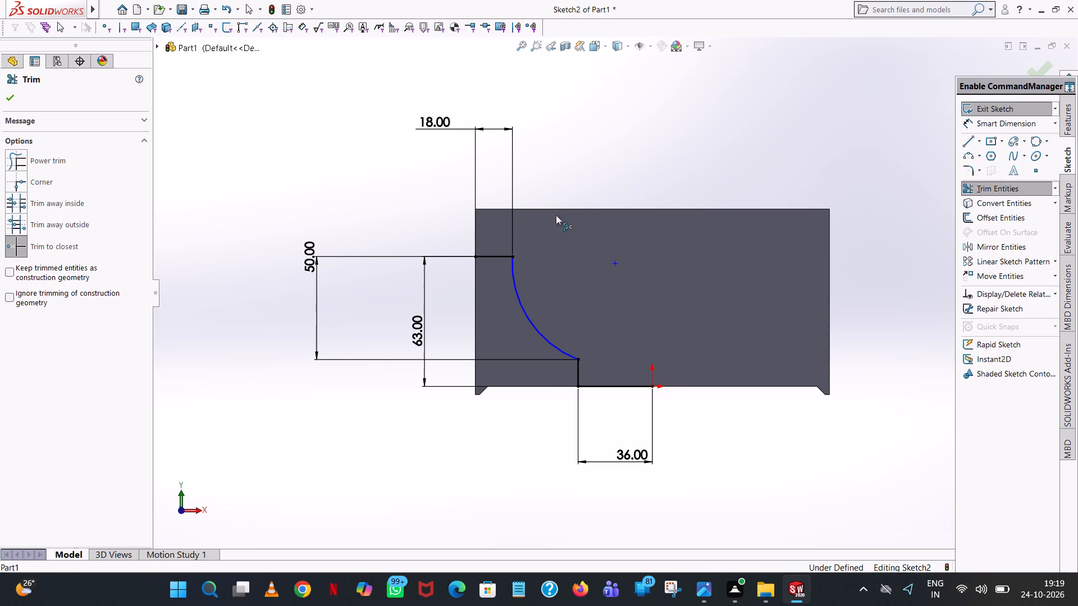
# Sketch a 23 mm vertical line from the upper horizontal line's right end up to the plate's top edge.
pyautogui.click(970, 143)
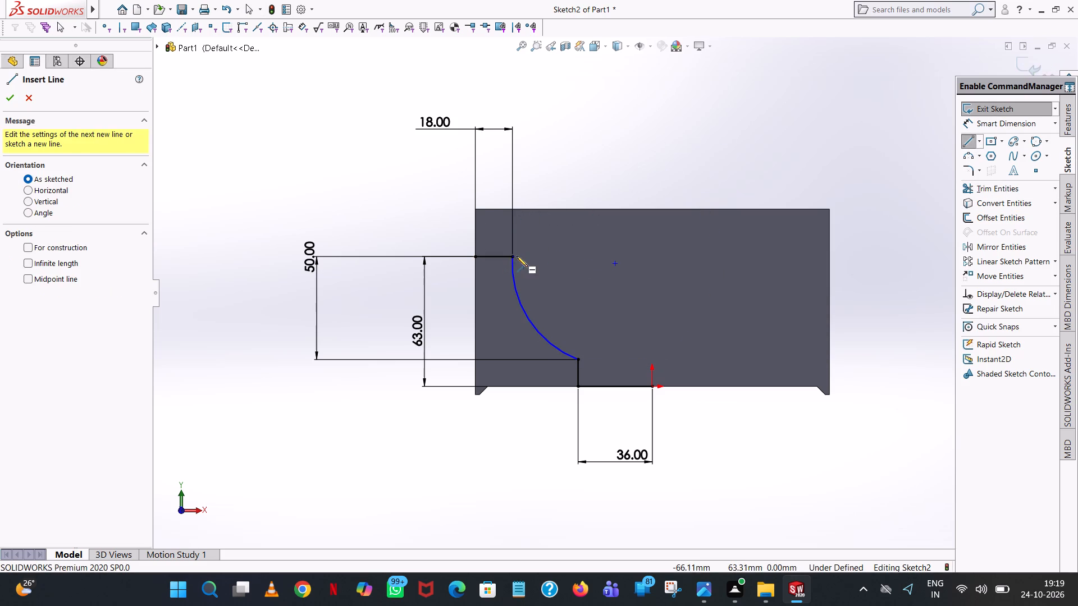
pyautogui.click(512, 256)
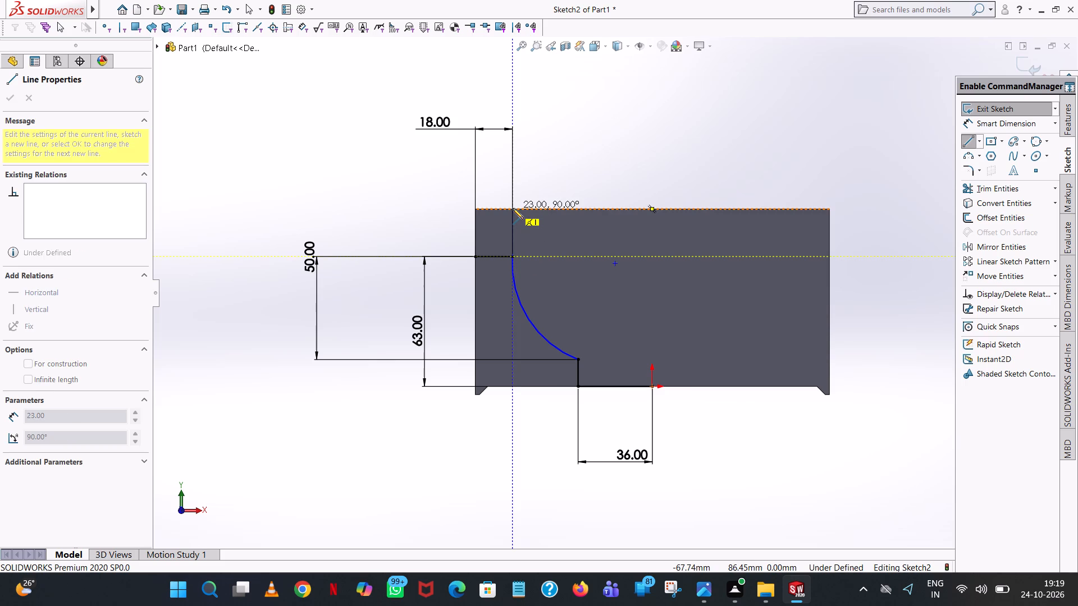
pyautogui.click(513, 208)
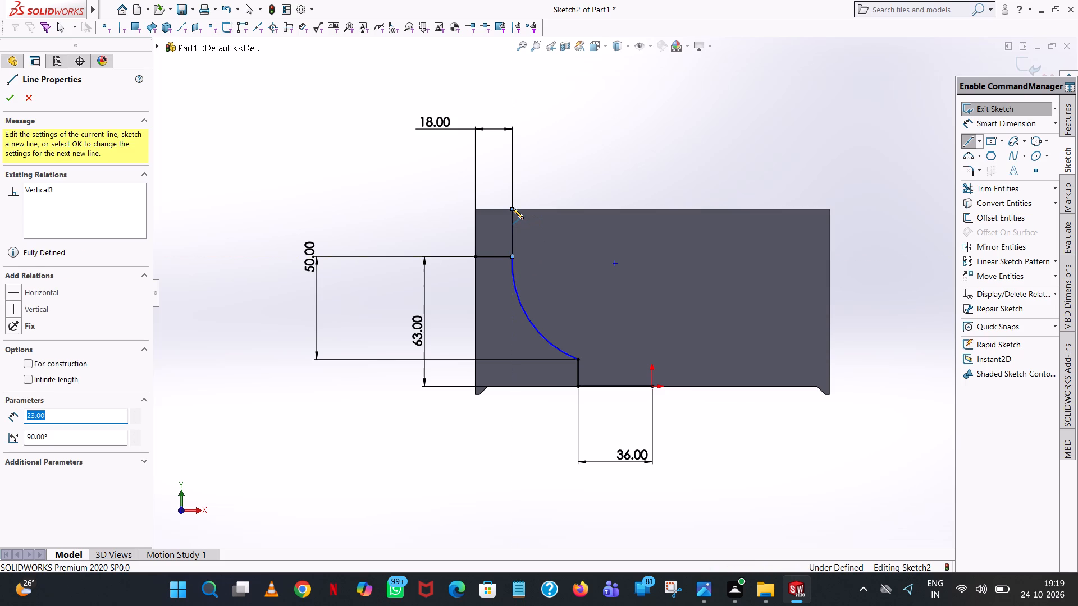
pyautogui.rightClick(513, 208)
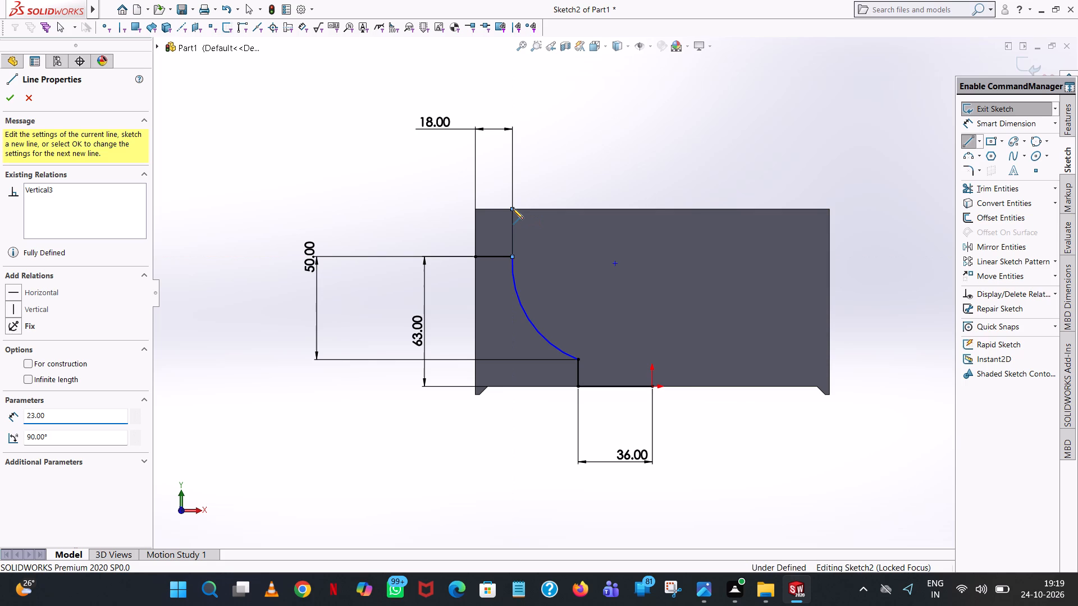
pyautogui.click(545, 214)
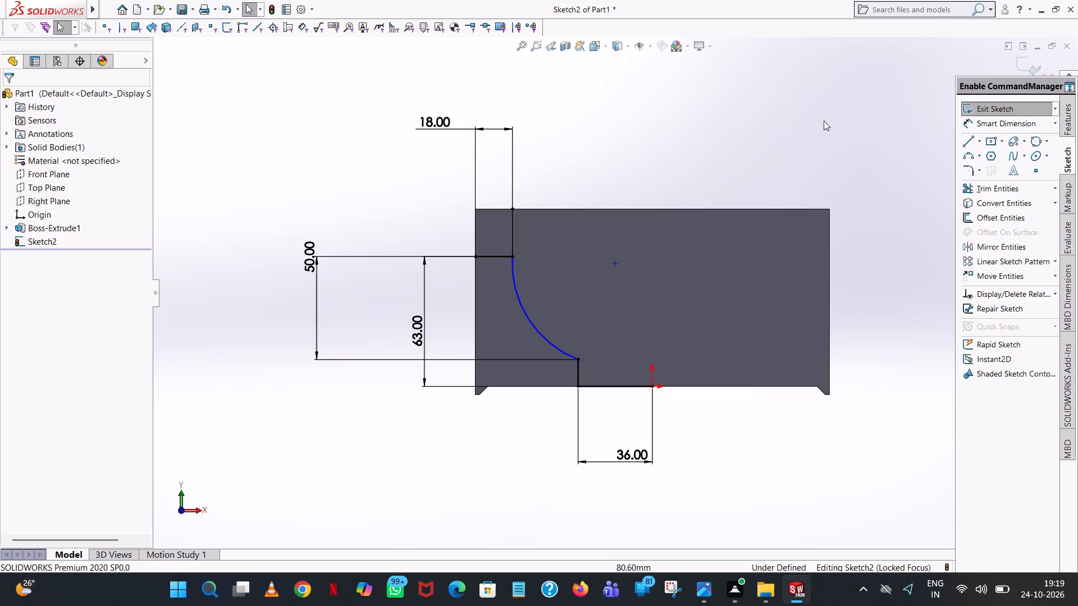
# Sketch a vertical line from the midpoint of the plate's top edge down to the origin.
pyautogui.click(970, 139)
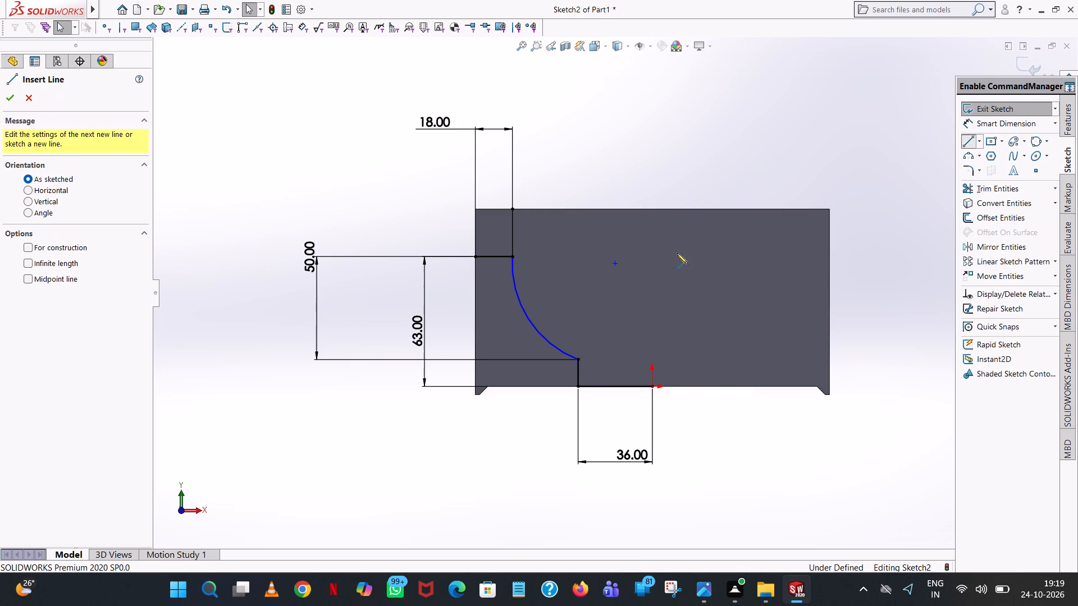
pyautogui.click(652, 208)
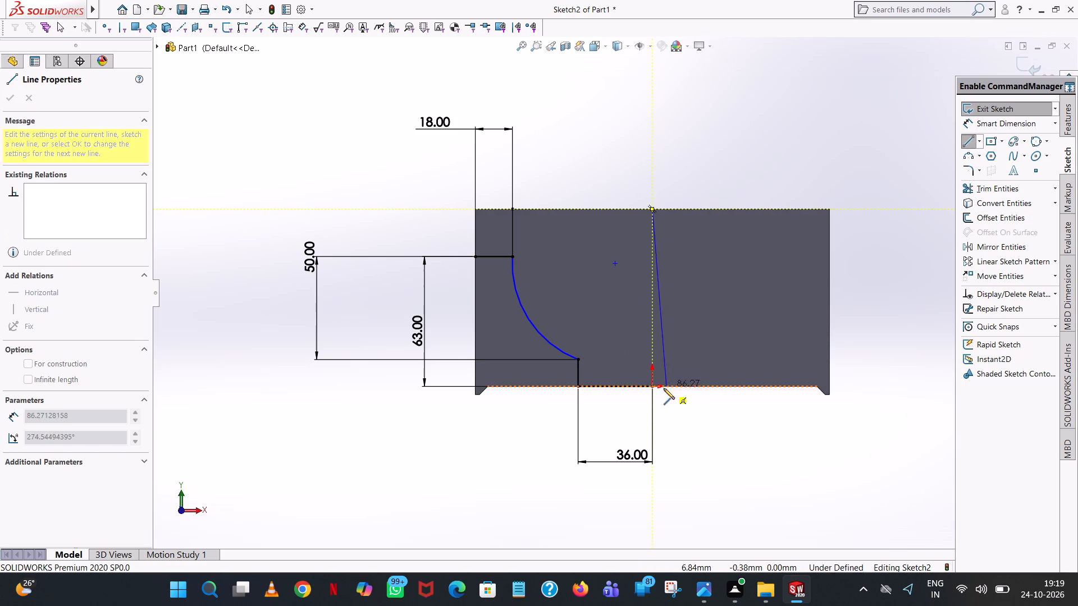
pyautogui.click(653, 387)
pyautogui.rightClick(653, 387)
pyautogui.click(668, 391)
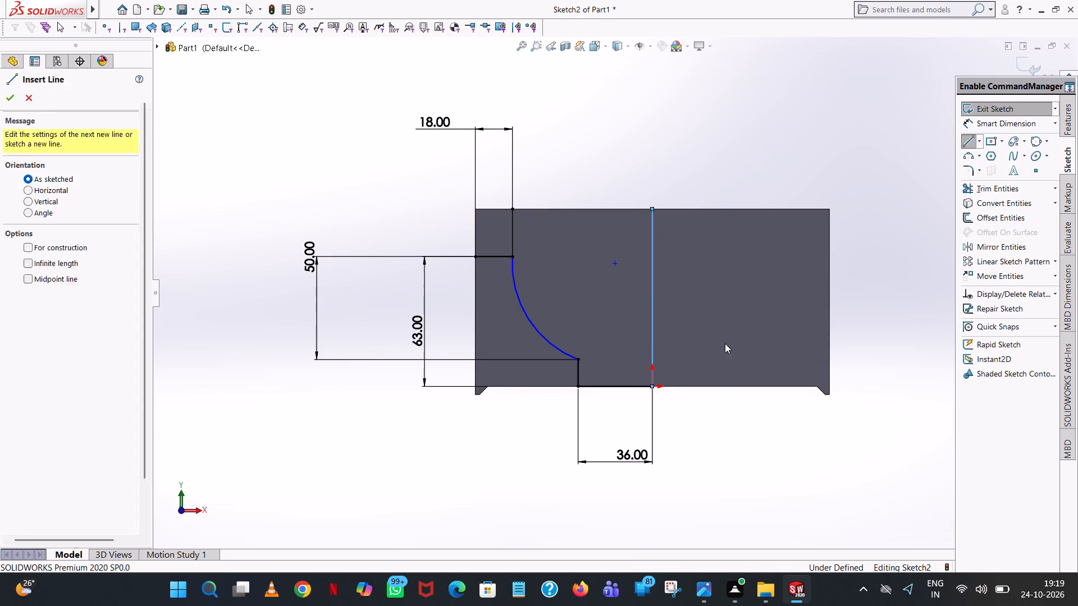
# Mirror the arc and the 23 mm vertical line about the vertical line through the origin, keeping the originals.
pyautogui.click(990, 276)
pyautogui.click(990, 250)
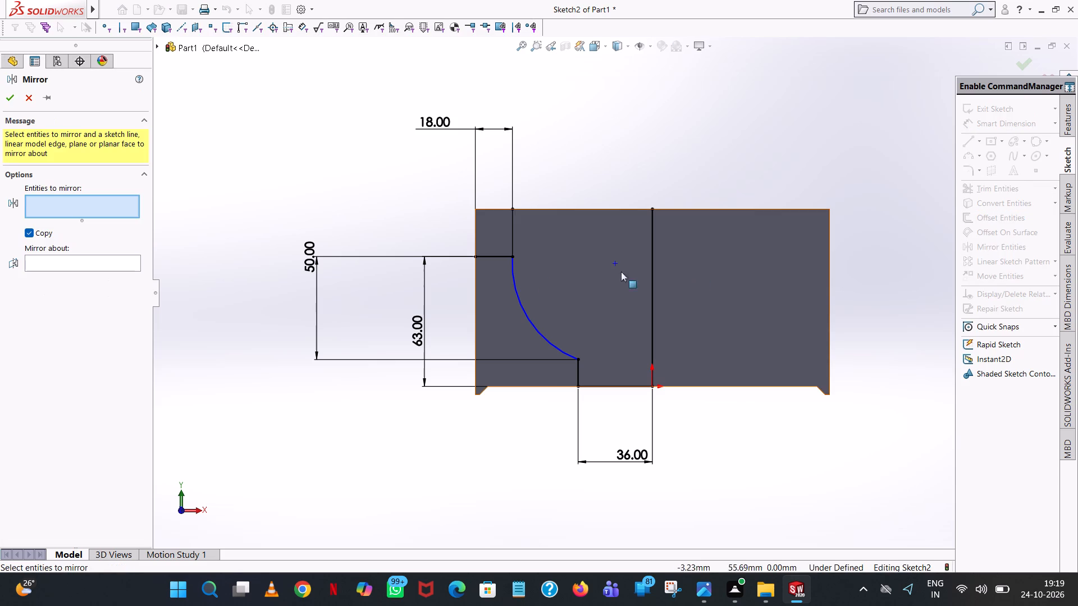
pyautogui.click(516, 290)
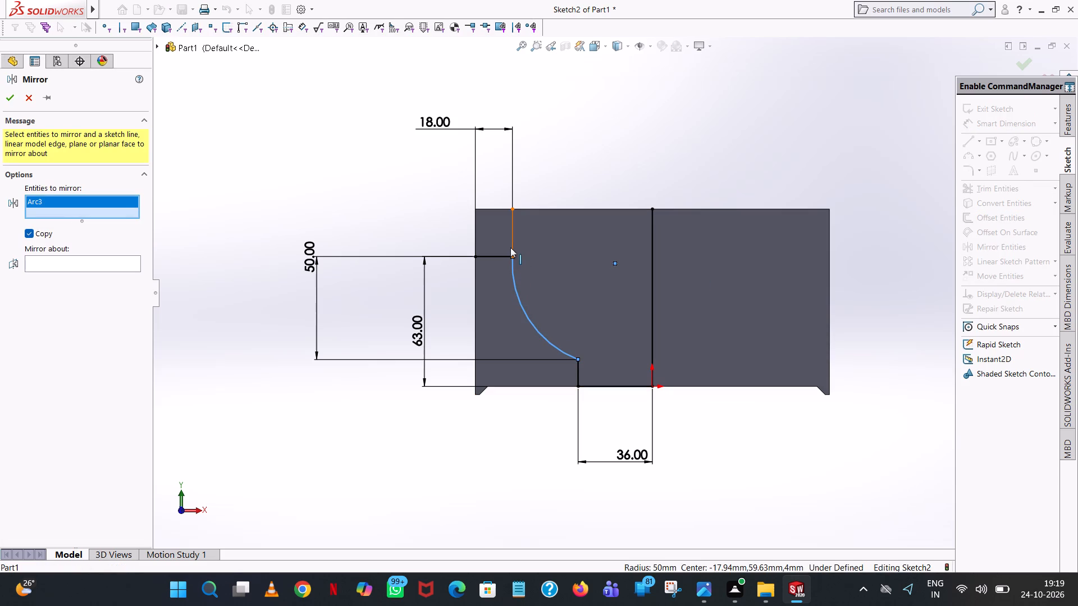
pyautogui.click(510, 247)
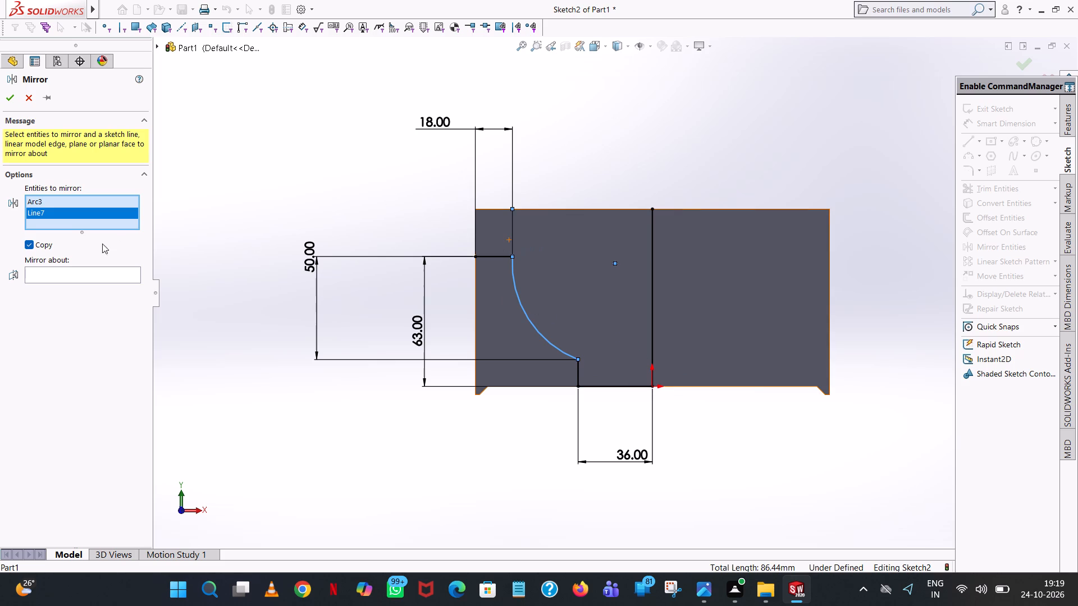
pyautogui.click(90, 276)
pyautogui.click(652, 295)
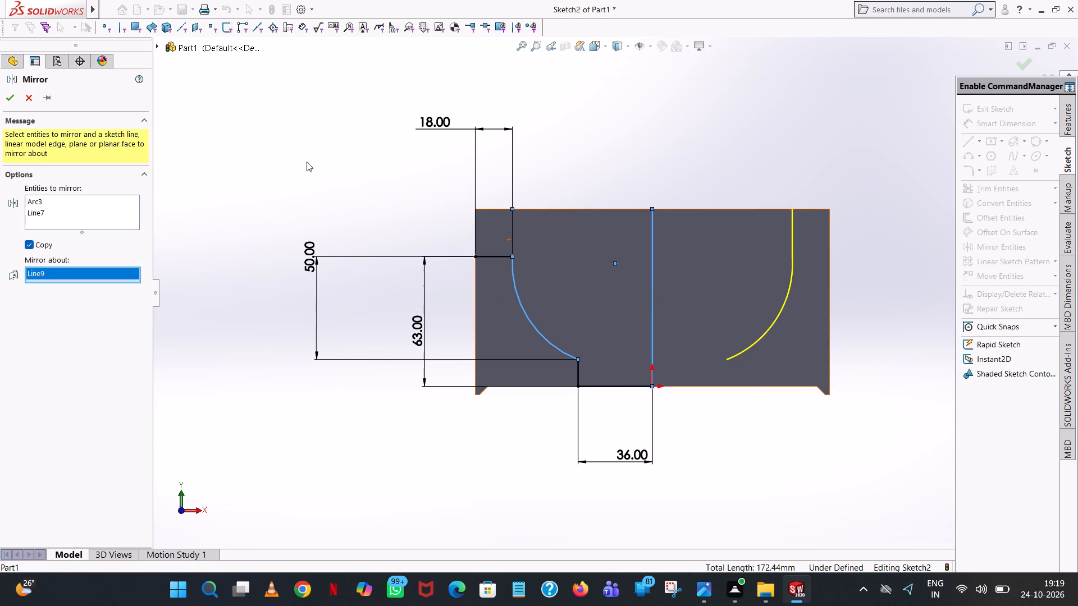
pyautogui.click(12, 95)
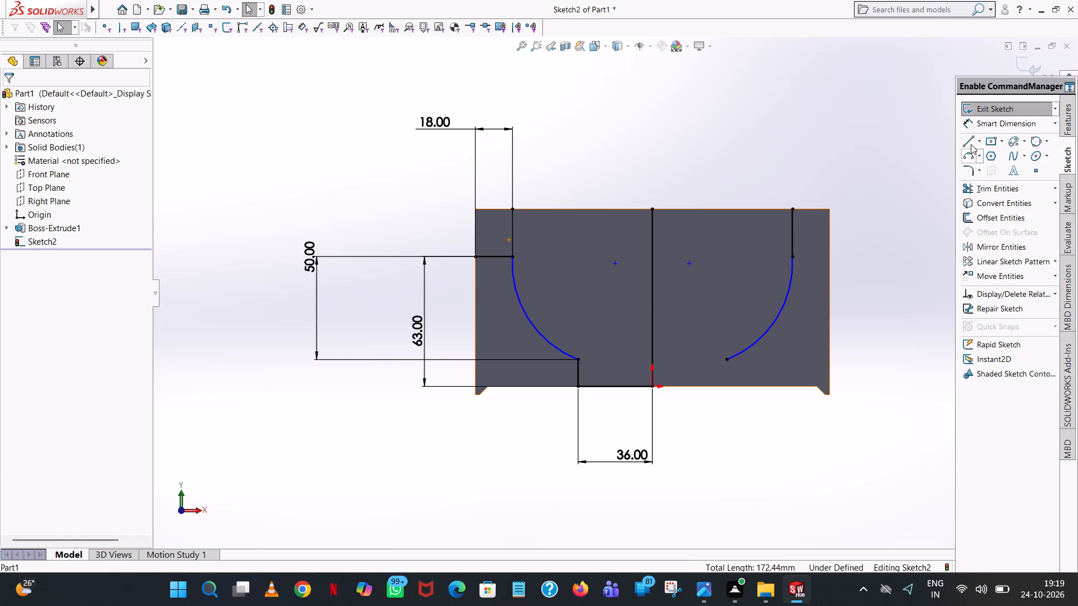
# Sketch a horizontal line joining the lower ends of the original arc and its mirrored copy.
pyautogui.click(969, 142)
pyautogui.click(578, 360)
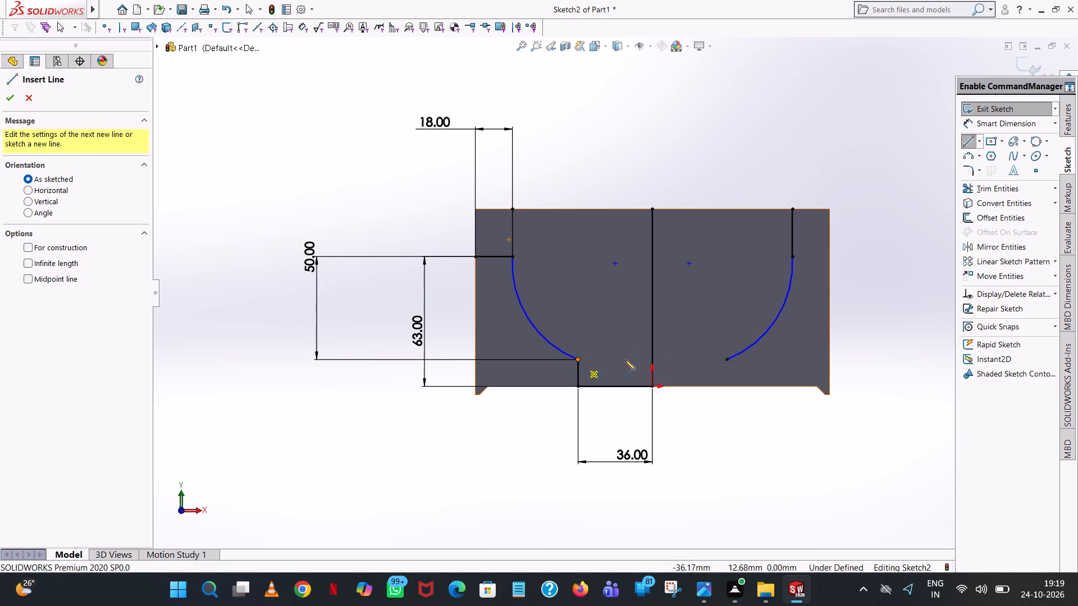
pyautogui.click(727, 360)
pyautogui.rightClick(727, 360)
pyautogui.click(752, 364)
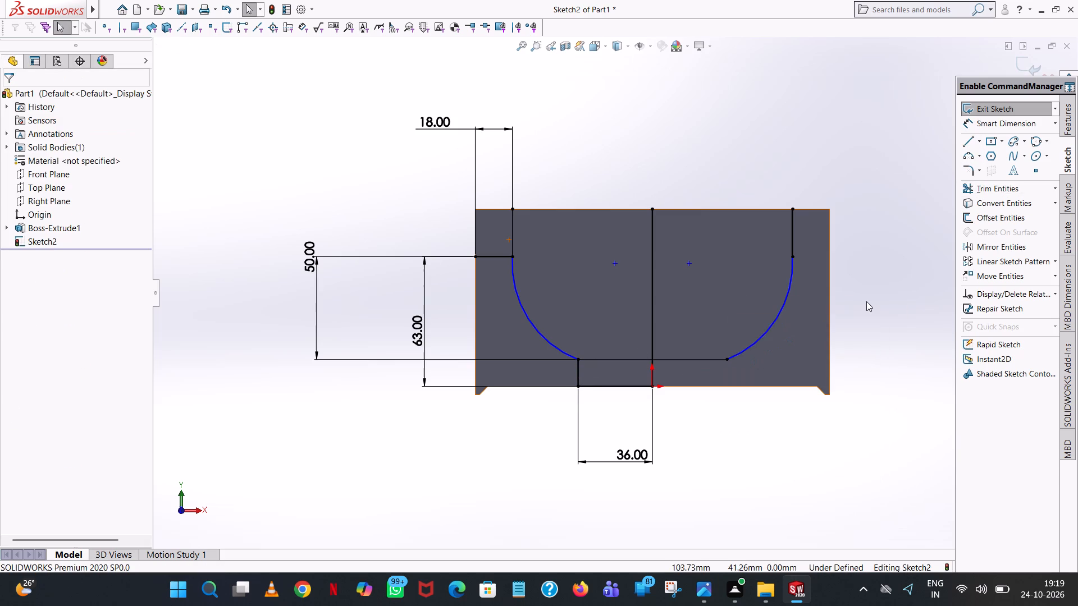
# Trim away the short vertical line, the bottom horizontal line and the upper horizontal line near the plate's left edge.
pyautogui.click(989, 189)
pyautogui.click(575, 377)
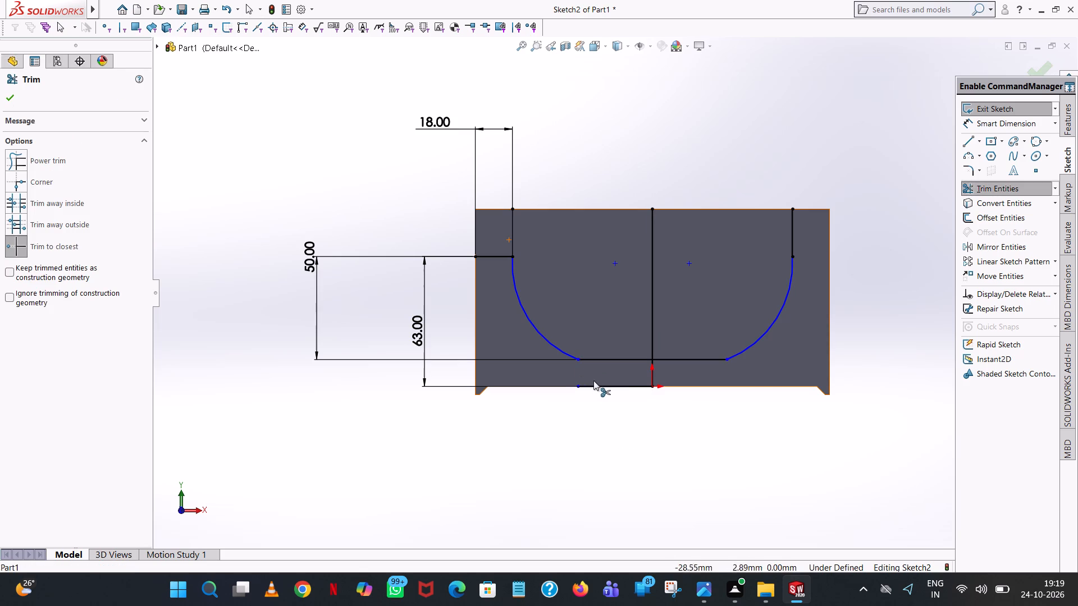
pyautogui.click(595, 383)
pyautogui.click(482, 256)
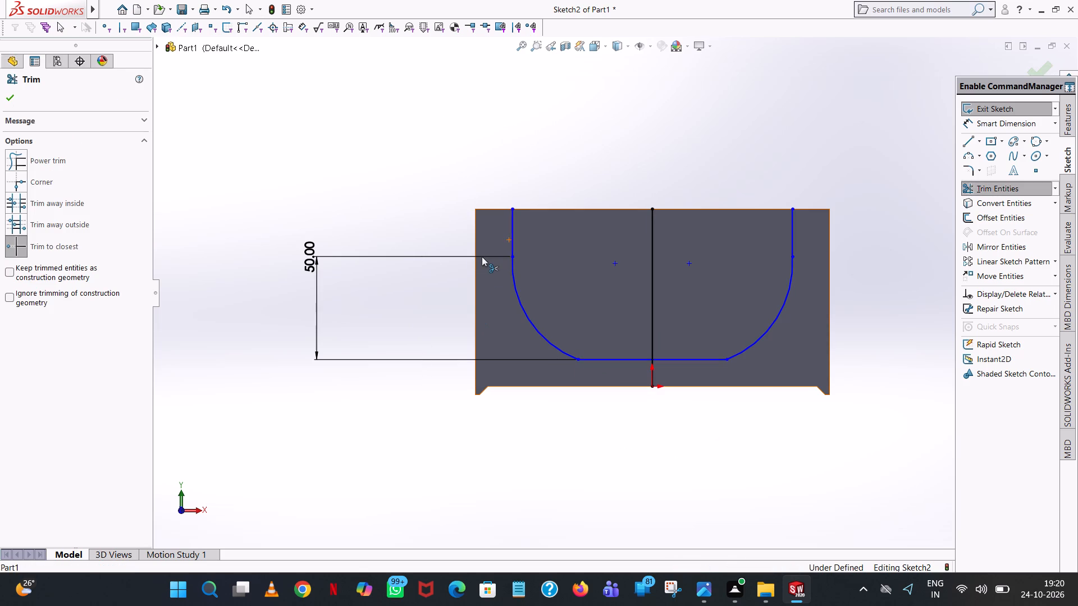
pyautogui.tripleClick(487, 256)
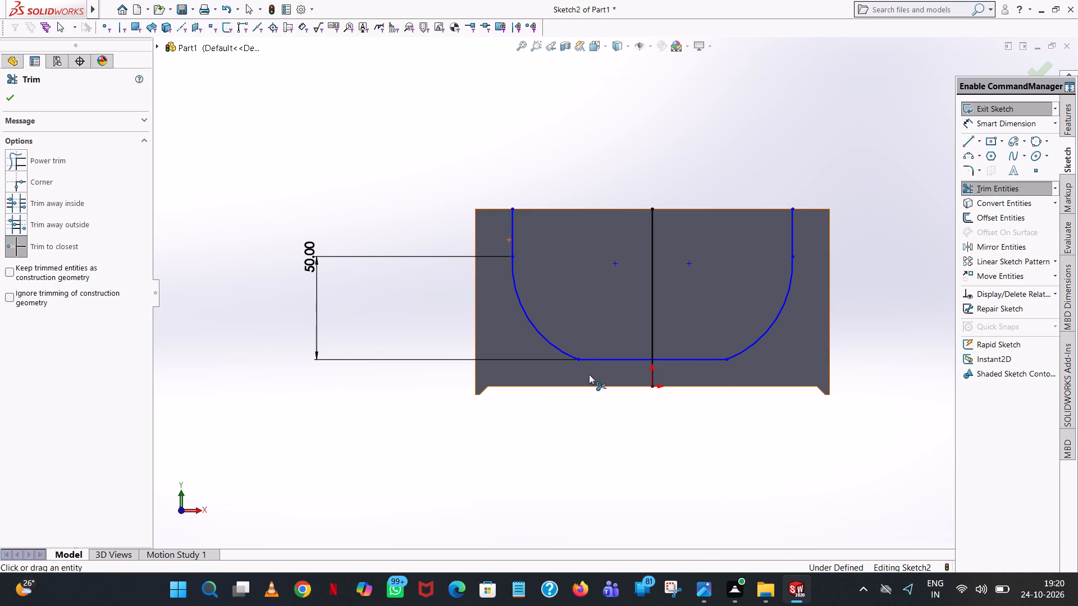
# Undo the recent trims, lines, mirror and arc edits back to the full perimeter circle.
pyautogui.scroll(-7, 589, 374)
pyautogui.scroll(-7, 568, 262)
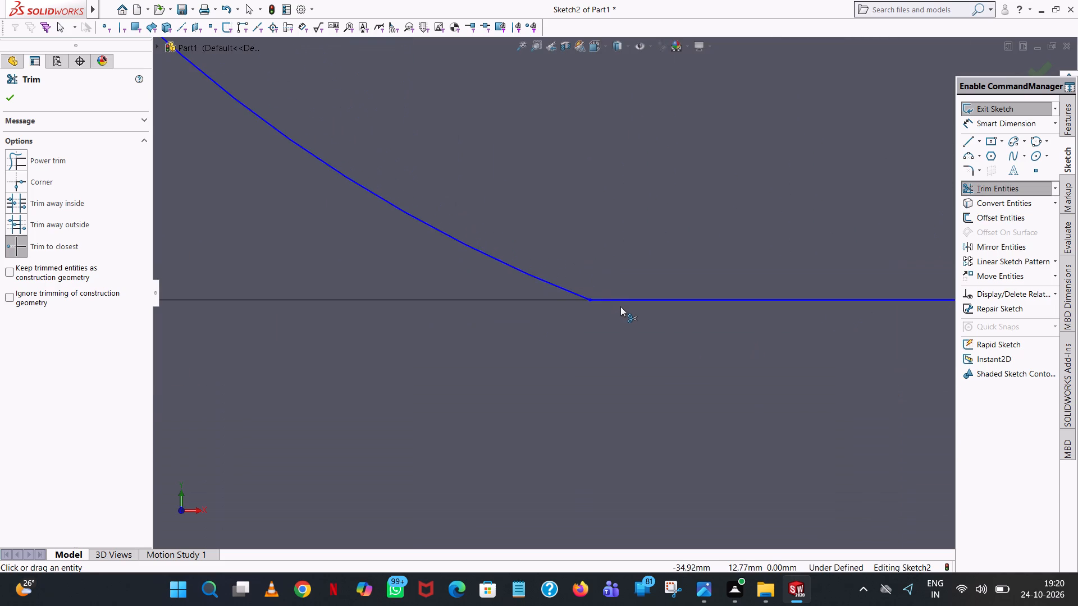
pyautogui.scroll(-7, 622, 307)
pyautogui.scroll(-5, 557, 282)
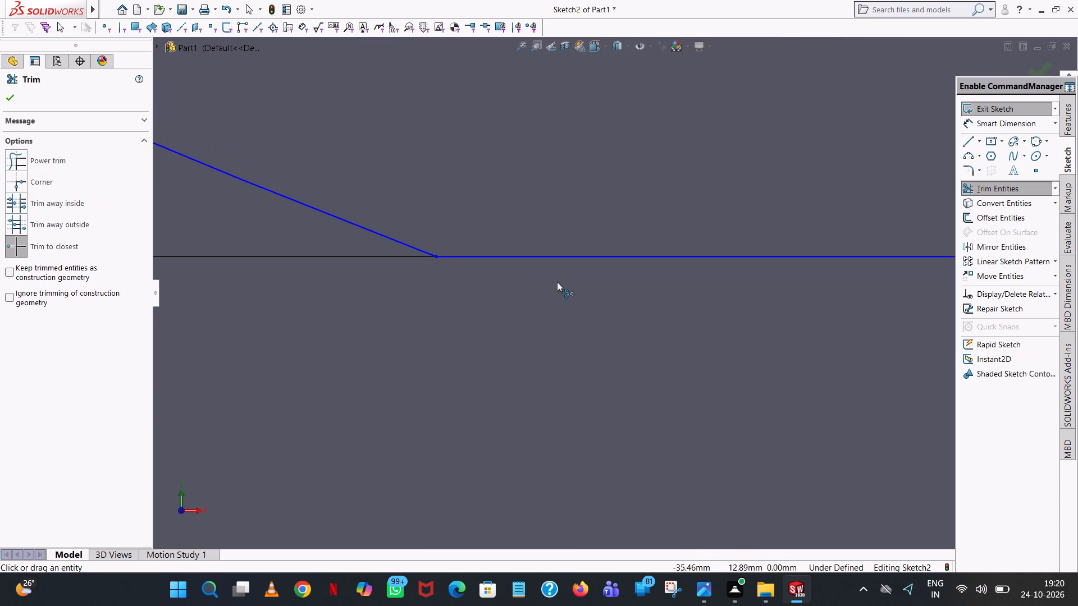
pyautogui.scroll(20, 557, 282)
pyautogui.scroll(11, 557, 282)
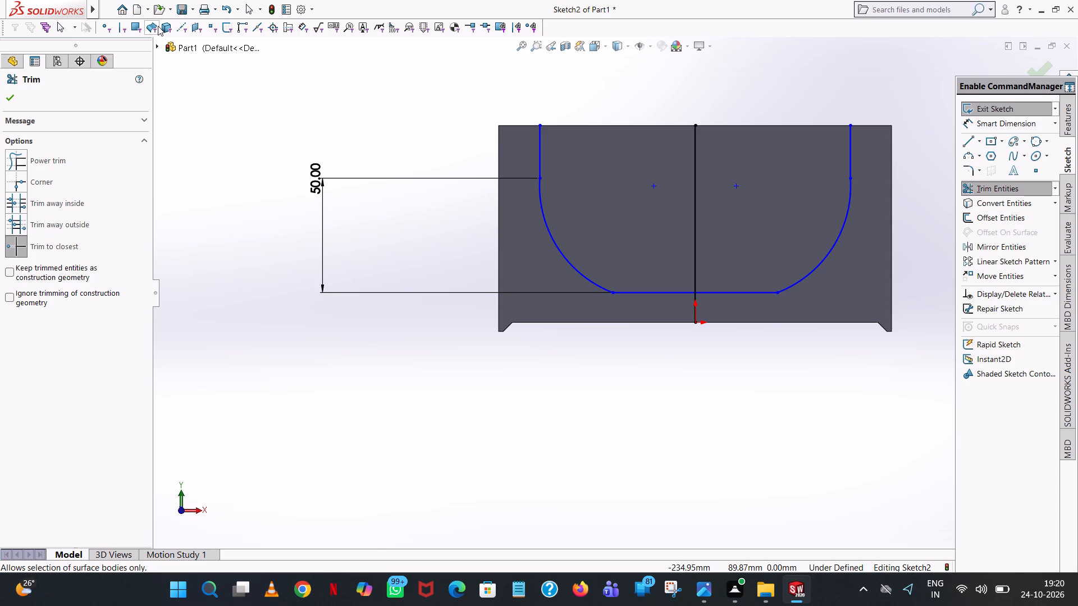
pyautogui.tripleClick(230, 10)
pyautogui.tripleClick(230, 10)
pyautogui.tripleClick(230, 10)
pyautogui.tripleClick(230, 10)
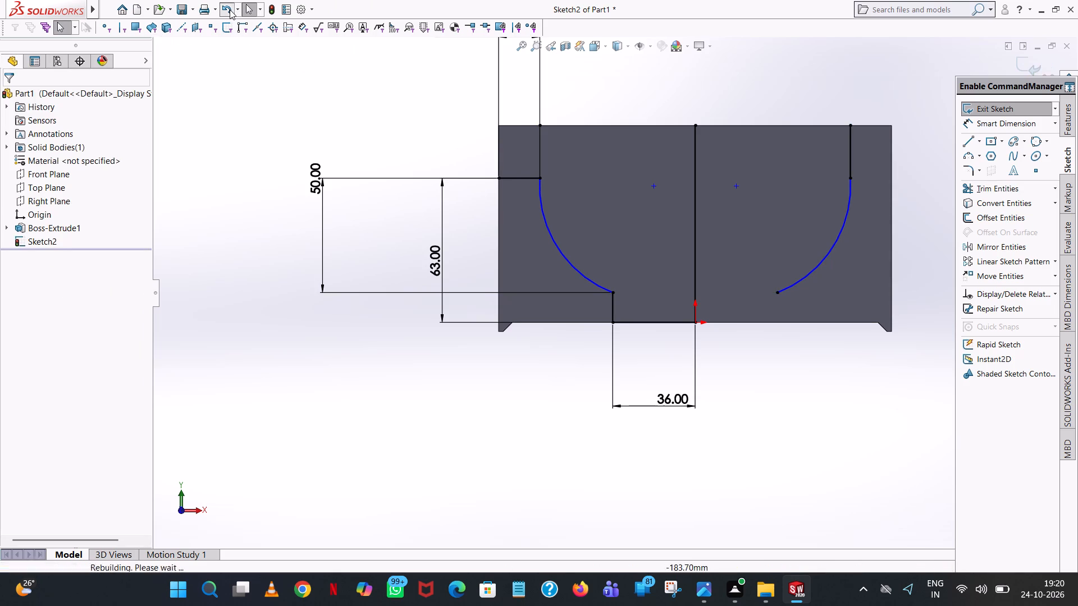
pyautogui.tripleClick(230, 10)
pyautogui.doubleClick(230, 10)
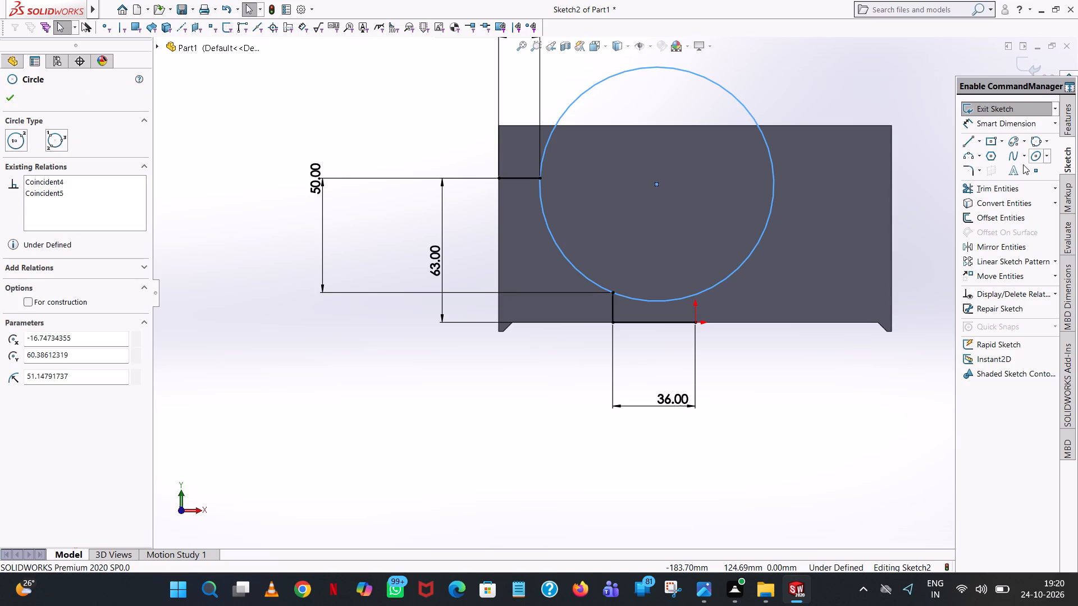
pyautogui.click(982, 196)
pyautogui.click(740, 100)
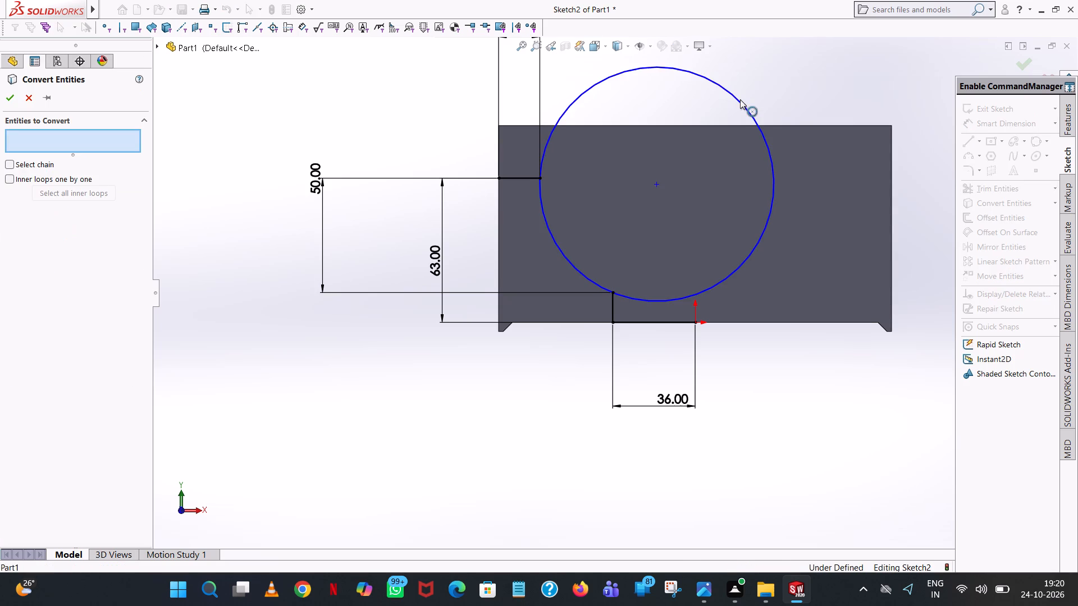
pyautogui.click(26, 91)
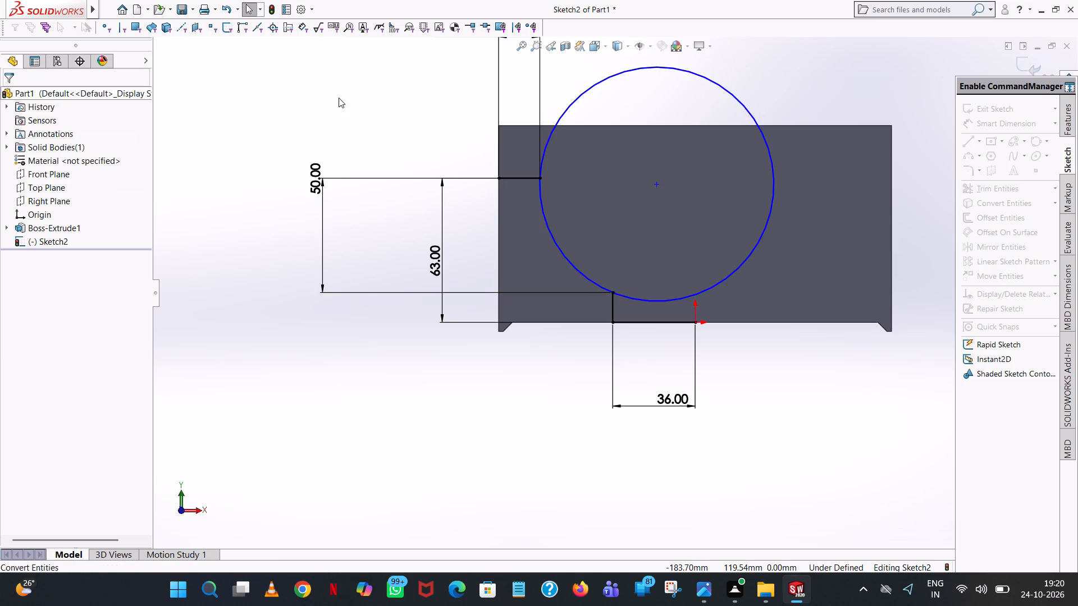
# Trim away the whole circle, including the arc between the two line ends.
pyautogui.click(1017, 191)
pyautogui.click(608, 74)
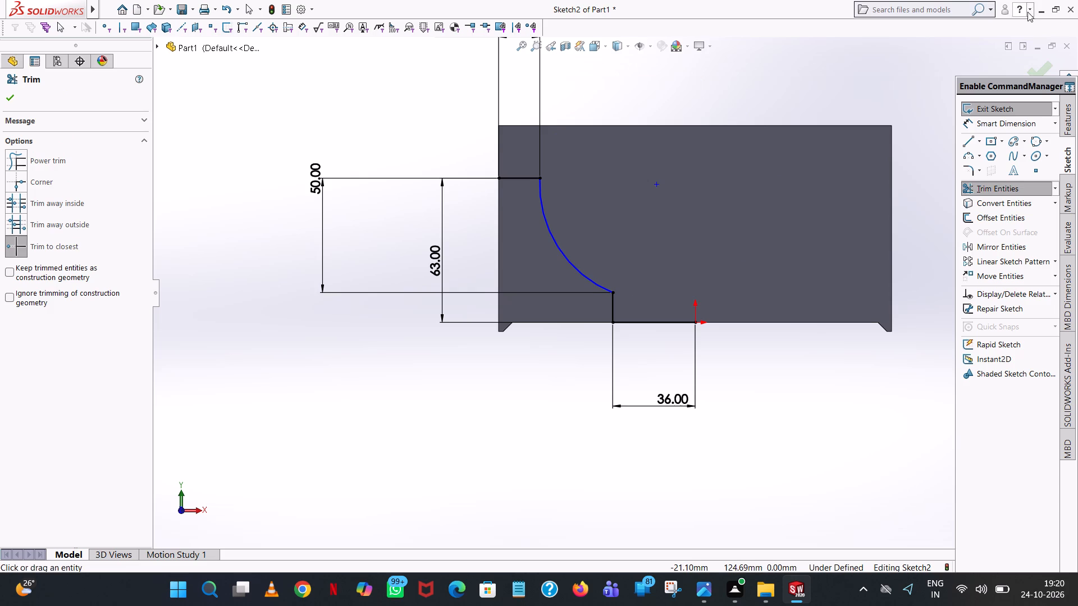
pyautogui.click(549, 231)
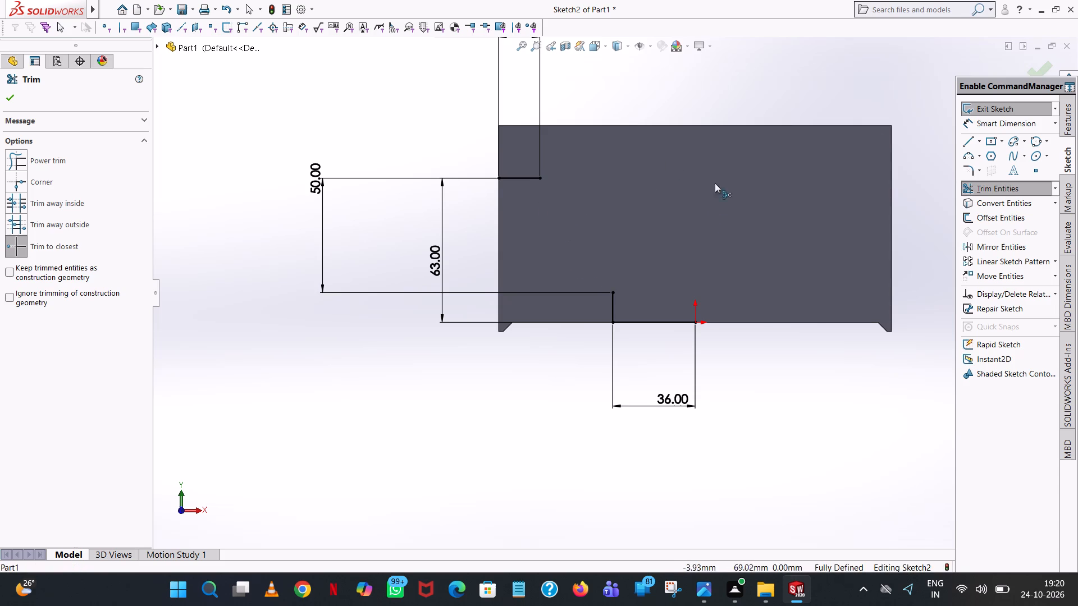
# Sketch a 73 mm vertical line from the plate's top edge down through the upper horizontal line's right end.
pyautogui.click(969, 143)
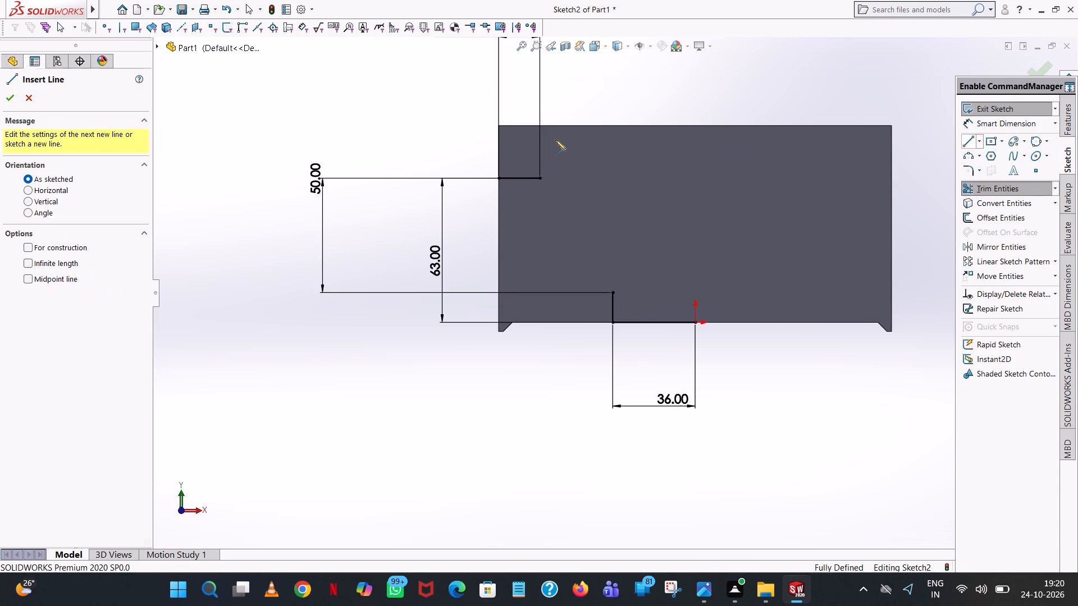
pyautogui.click(540, 125)
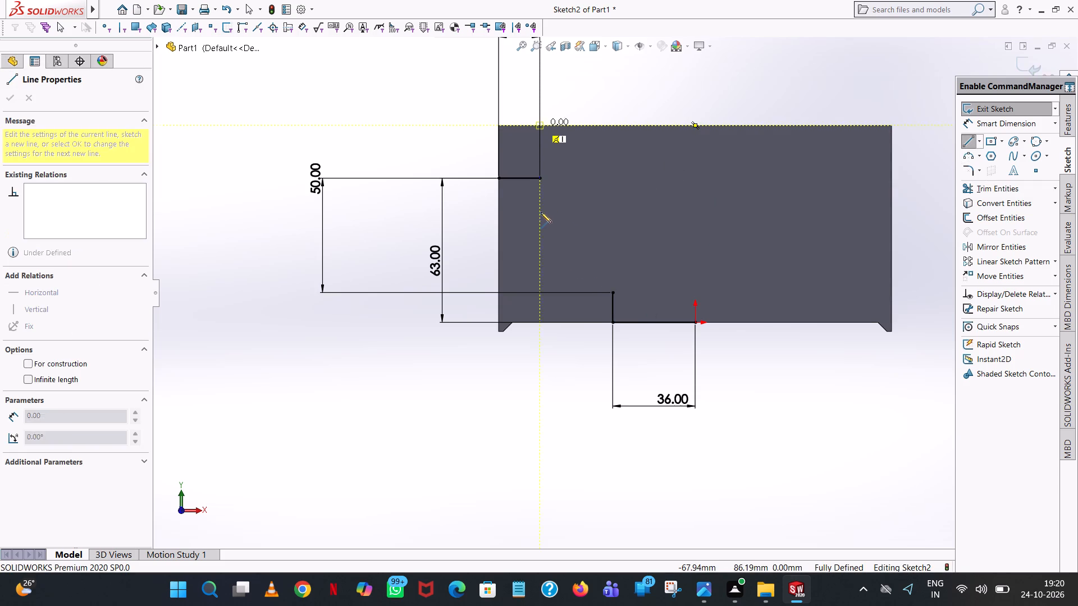
pyautogui.click(540, 292)
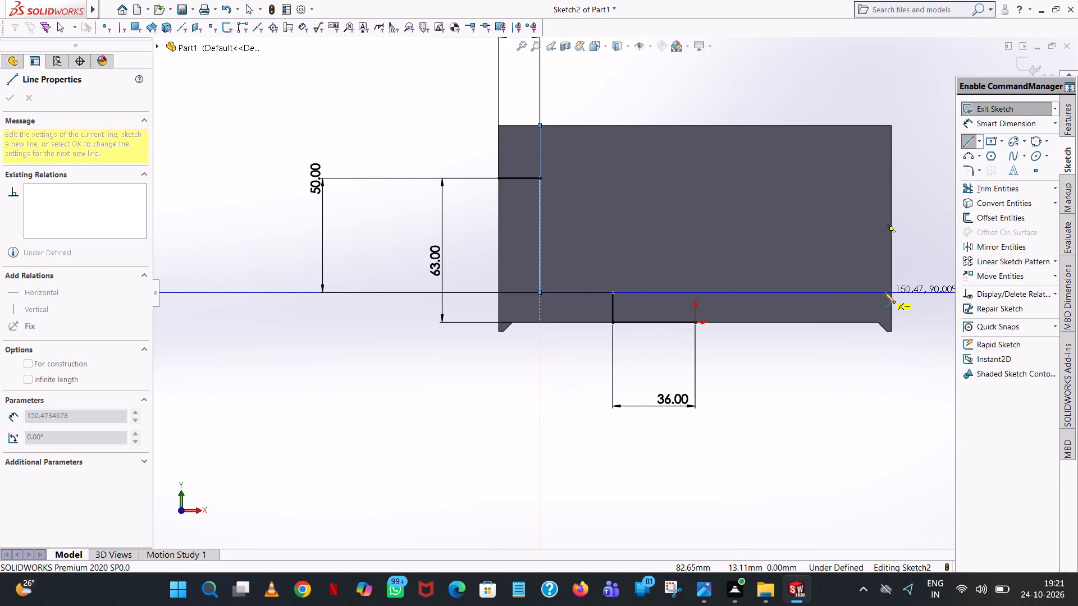
pyautogui.rightClick(842, 294)
pyautogui.click(879, 303)
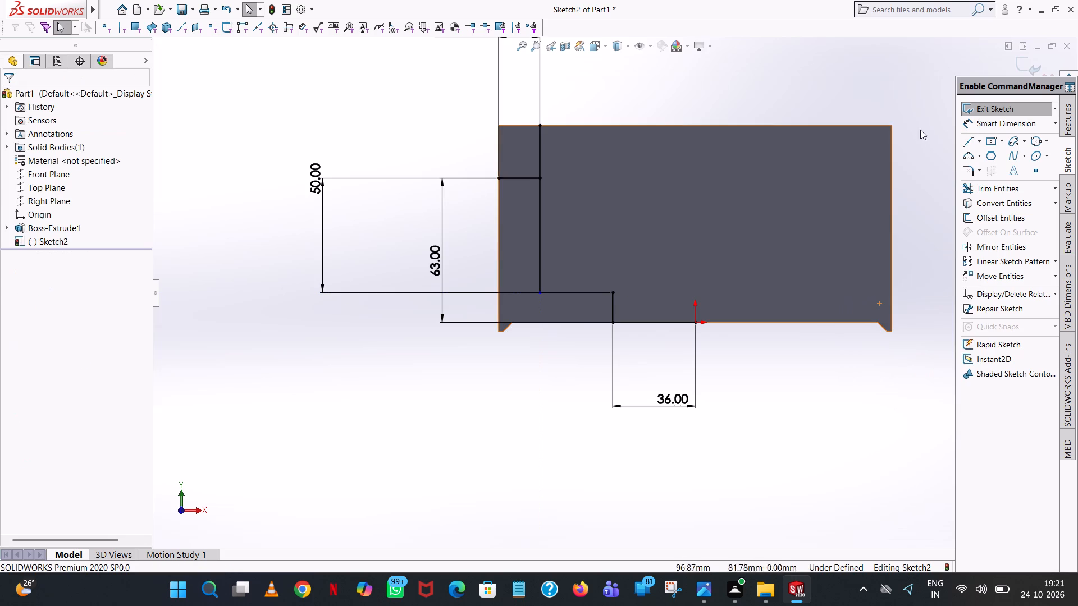
# Sketch a horizontal line about 133 mm long from the 73 mm line's lower end towards the plate's right side.
pyautogui.click(969, 144)
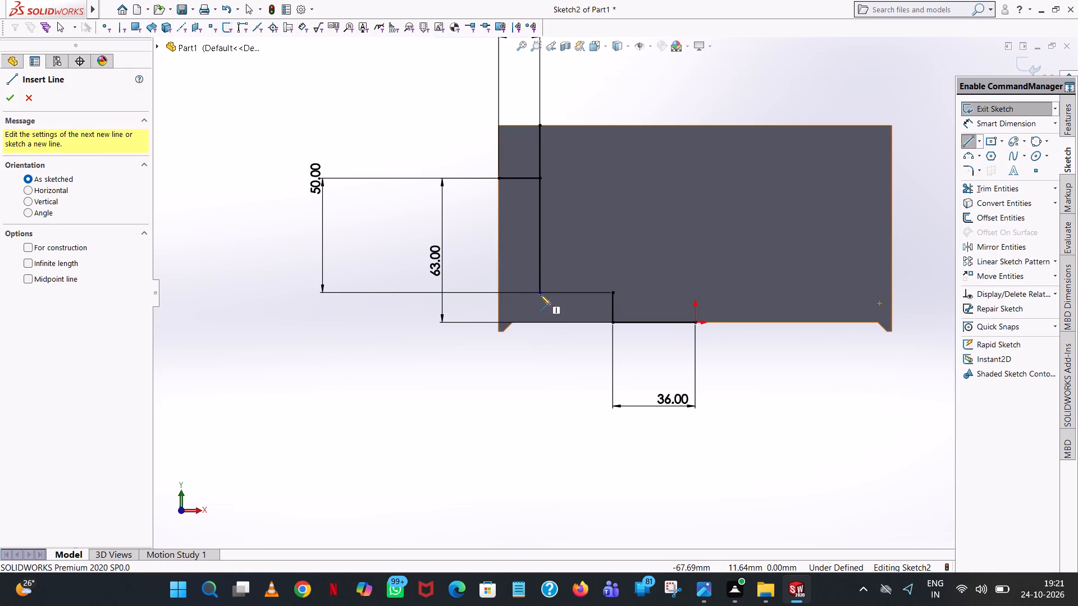
pyautogui.click(540, 294)
pyautogui.click(844, 294)
pyautogui.rightClick(844, 294)
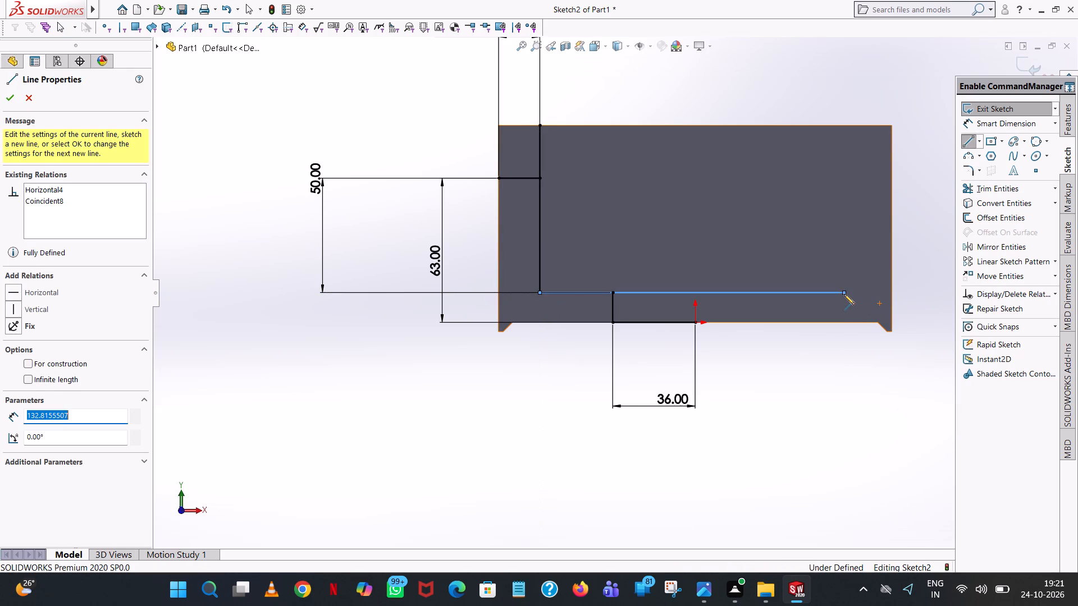
# Fillet the corner between the left vertical line and the long horizontal line with a 50 mm radius.
pyautogui.click(877, 306)
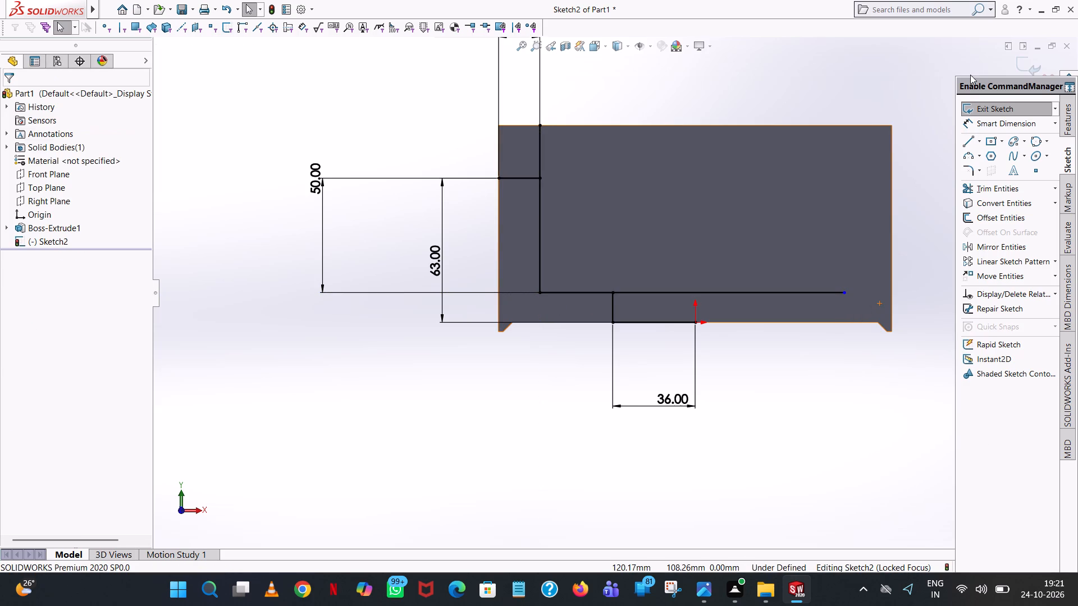
pyautogui.click(970, 168)
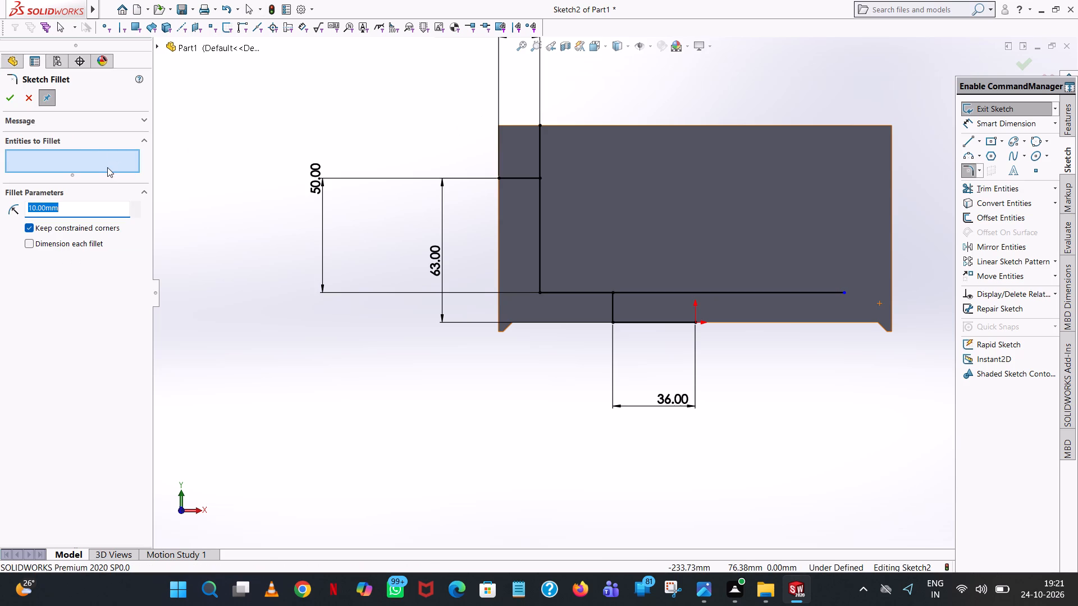
pyautogui.write('50')
pyautogui.press('Return')
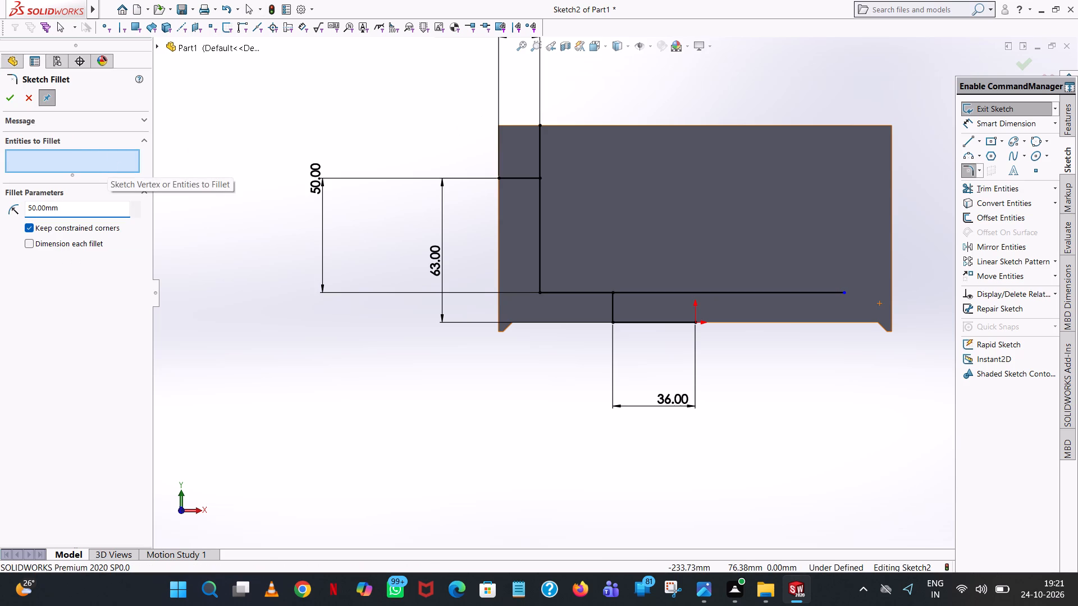
pyautogui.click(538, 291)
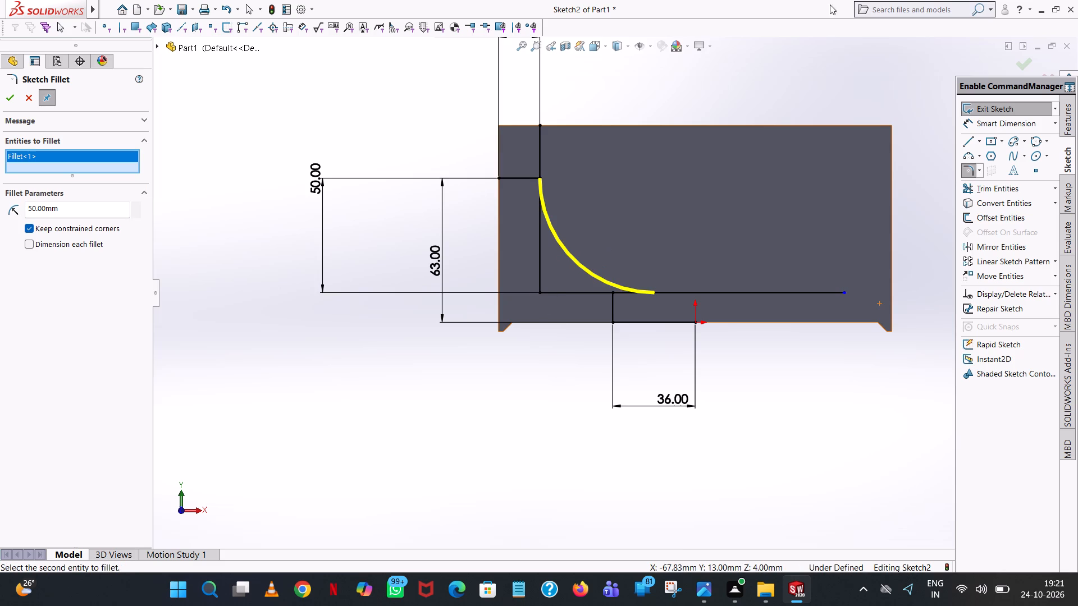
pyautogui.click(12, 94)
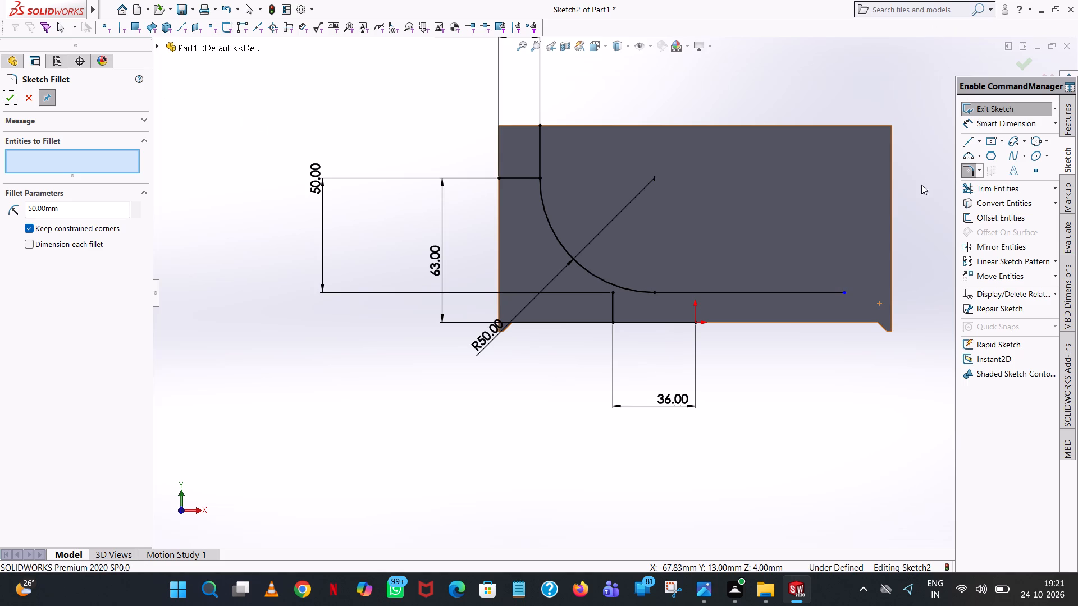
# Sketch an 18 mm horizontal line inward from the plate's right edge.
pyautogui.click(969, 137)
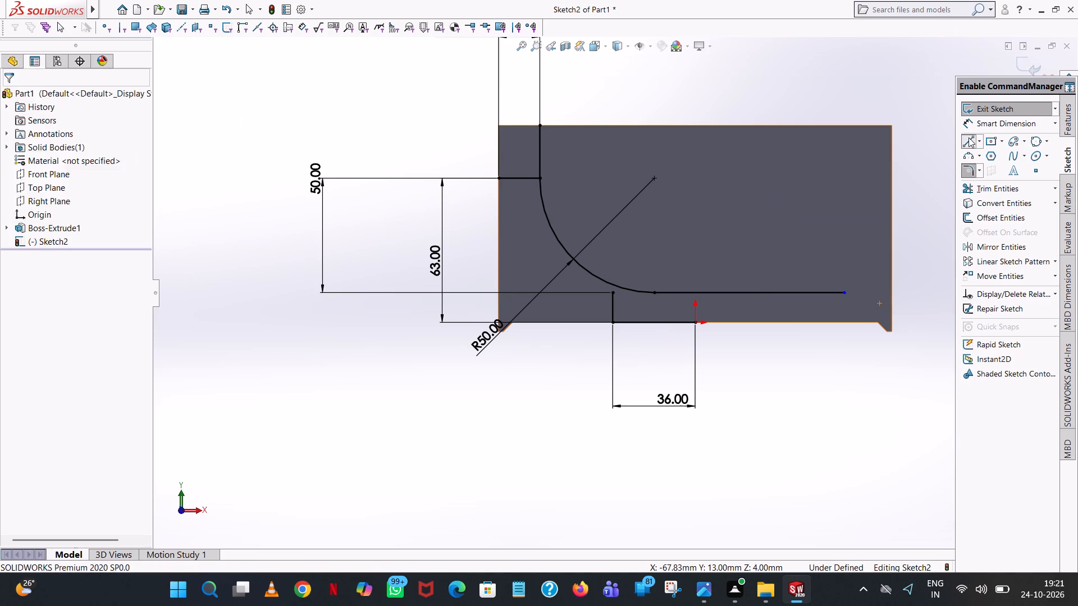
pyautogui.click(891, 221)
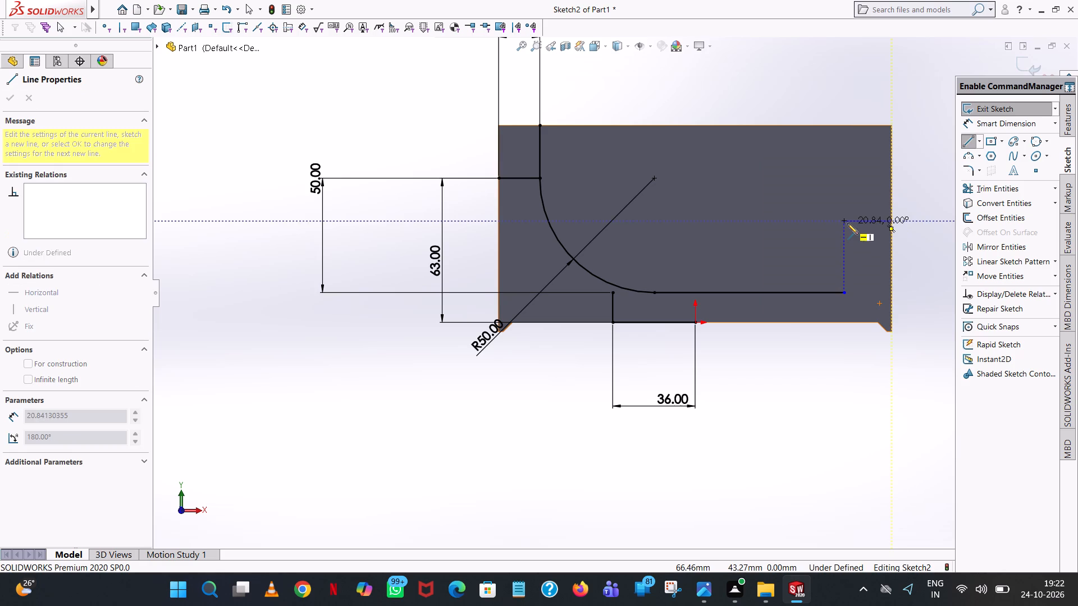
pyautogui.click(854, 222)
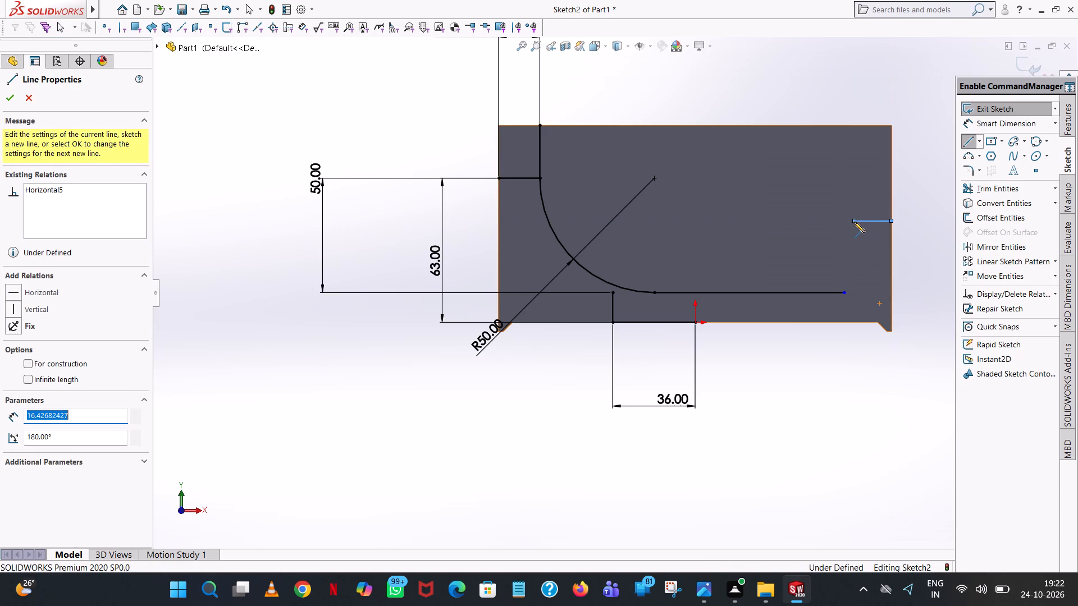
pyautogui.write('18')
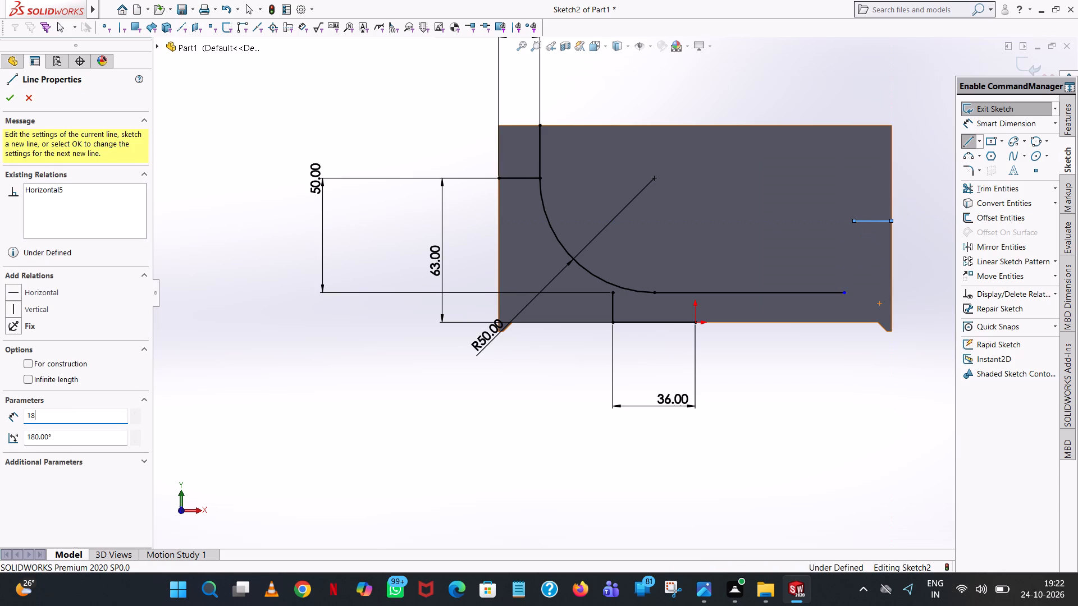
pyautogui.press('Return')
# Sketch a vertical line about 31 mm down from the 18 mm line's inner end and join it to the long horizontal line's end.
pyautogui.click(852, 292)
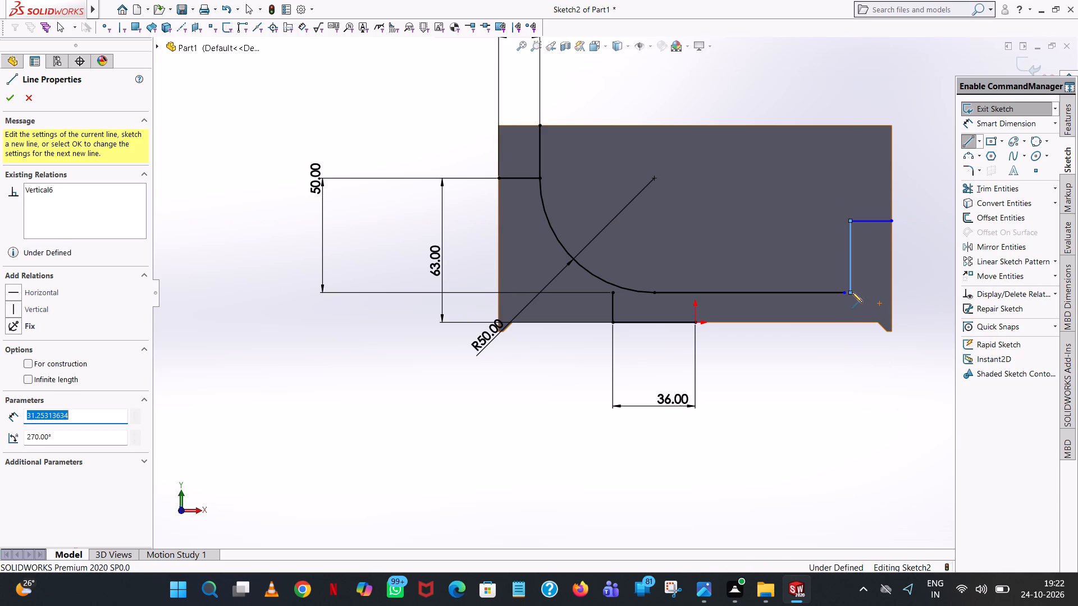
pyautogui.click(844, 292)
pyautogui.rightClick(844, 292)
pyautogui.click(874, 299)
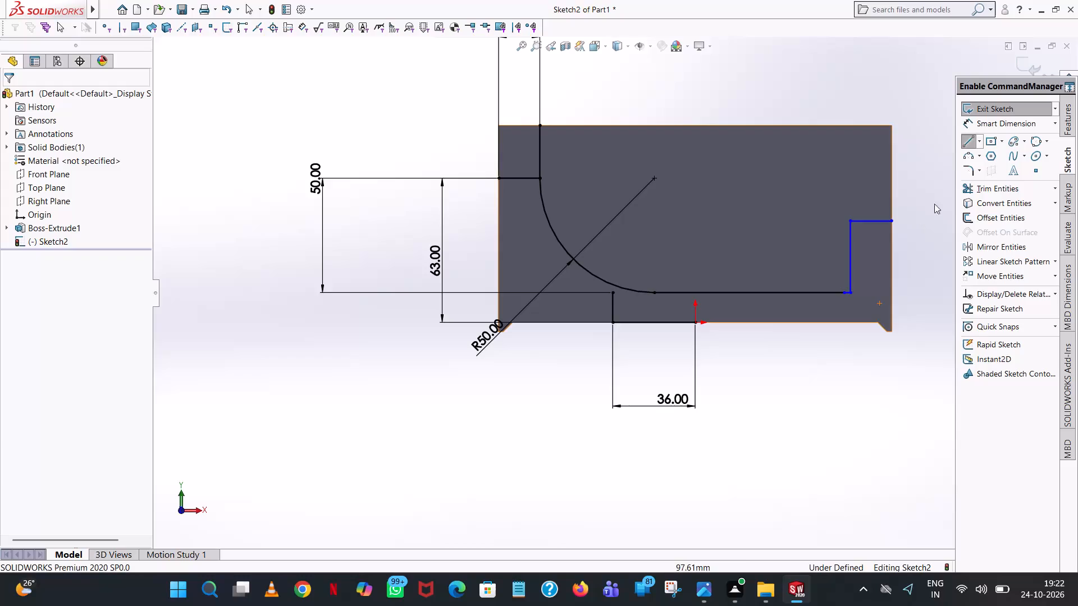
# Trim away the vertical line below the 18 mm line, the short joining segment and the long horizontal line.
pyautogui.click(992, 188)
pyautogui.click(850, 269)
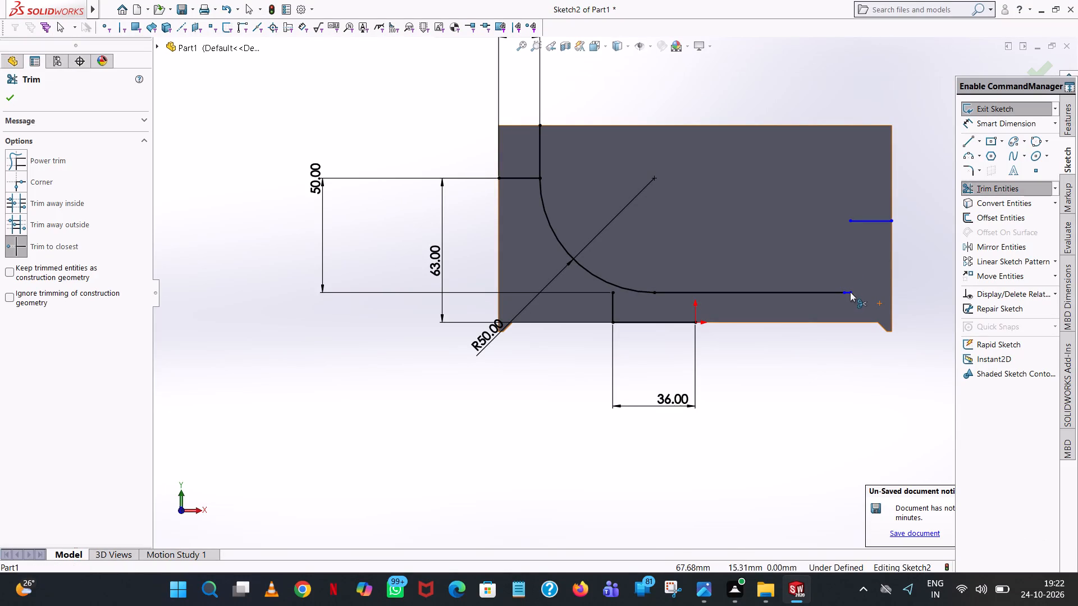
pyautogui.click(848, 293)
pyautogui.click(848, 292)
pyautogui.click(835, 293)
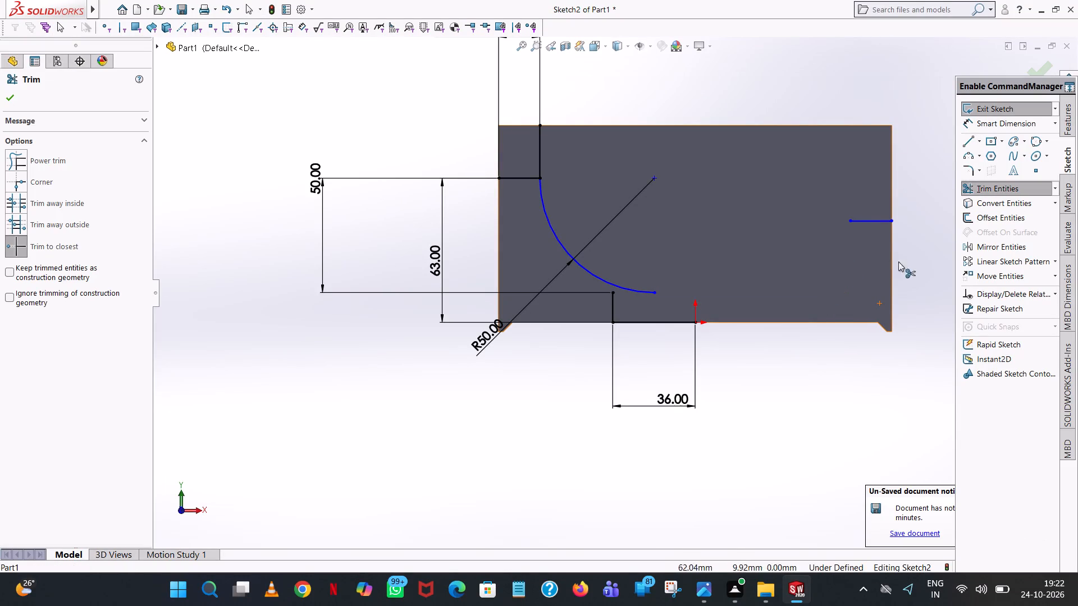
# Sketch a line about 86 mm horizontally from the arc's lower end to below the 18 mm line's inner end, continuing 73 mm up to the plate's top edge.
pyautogui.click(966, 143)
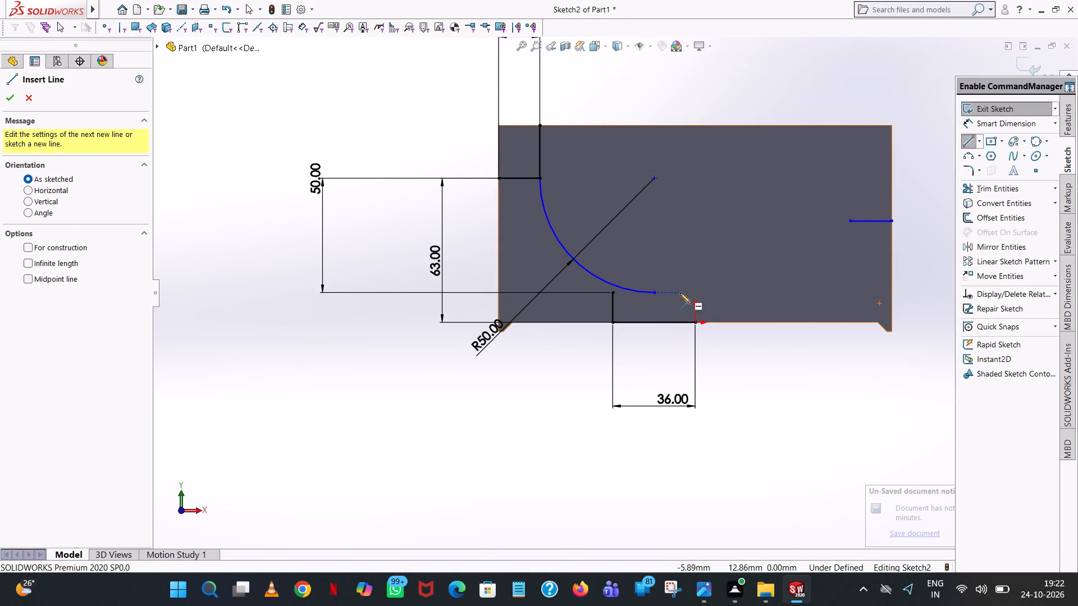
pyautogui.click(656, 292)
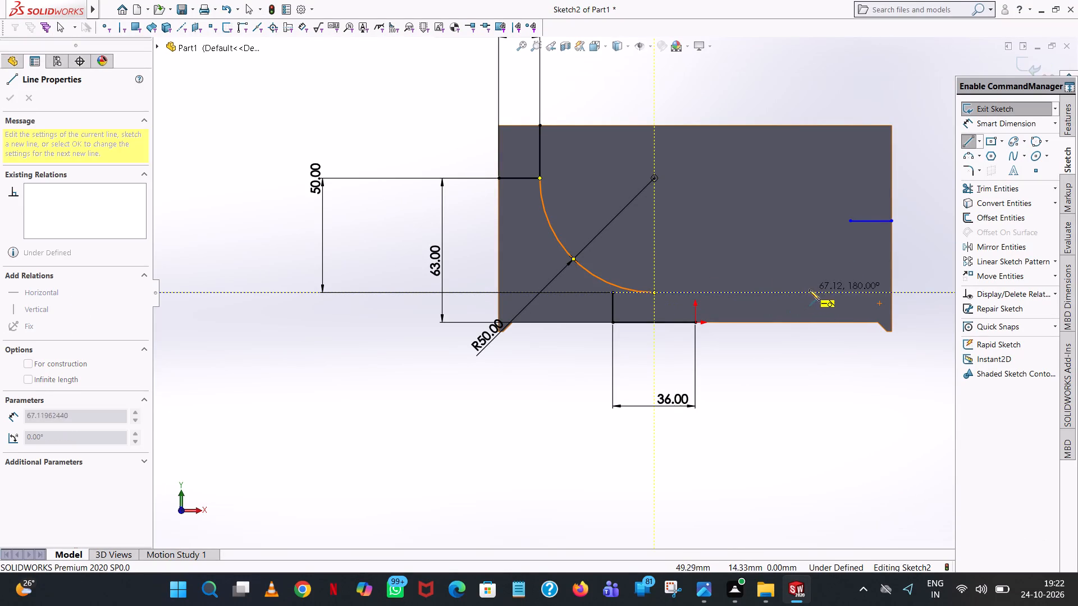
pyautogui.click(851, 293)
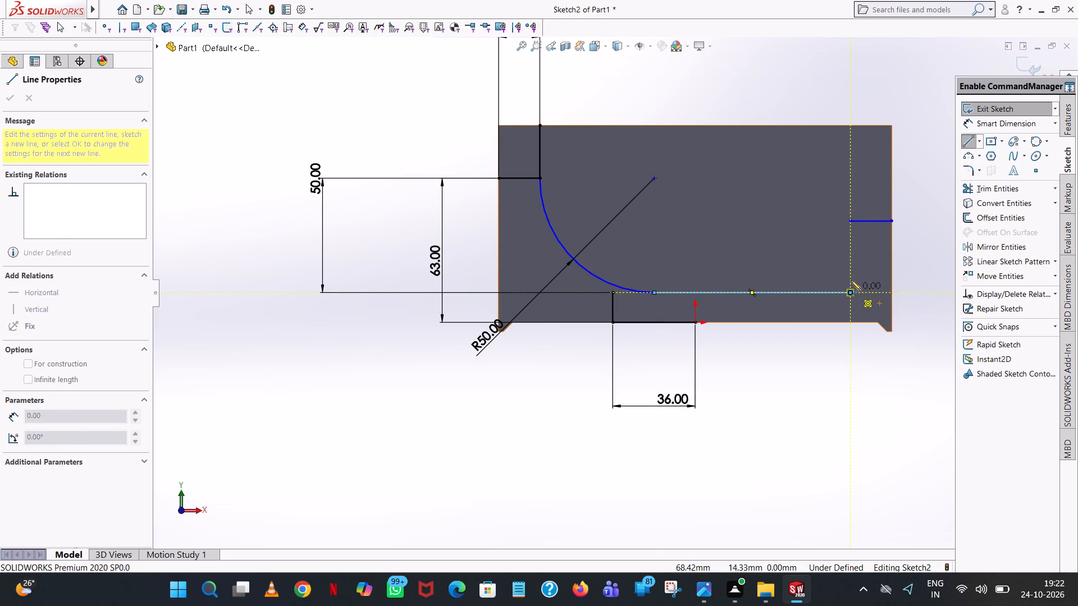
pyautogui.click(849, 126)
pyautogui.rightClick(849, 126)
pyautogui.click(873, 136)
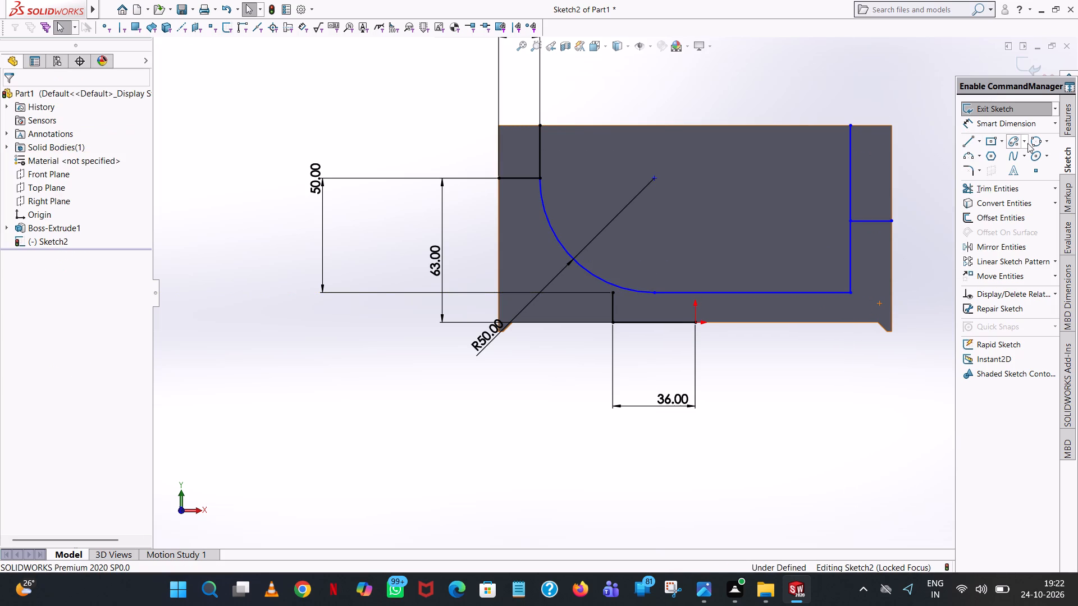
# Fillet the profile's lower-right corner with a 50 mm radius.
pyautogui.click(969, 171)
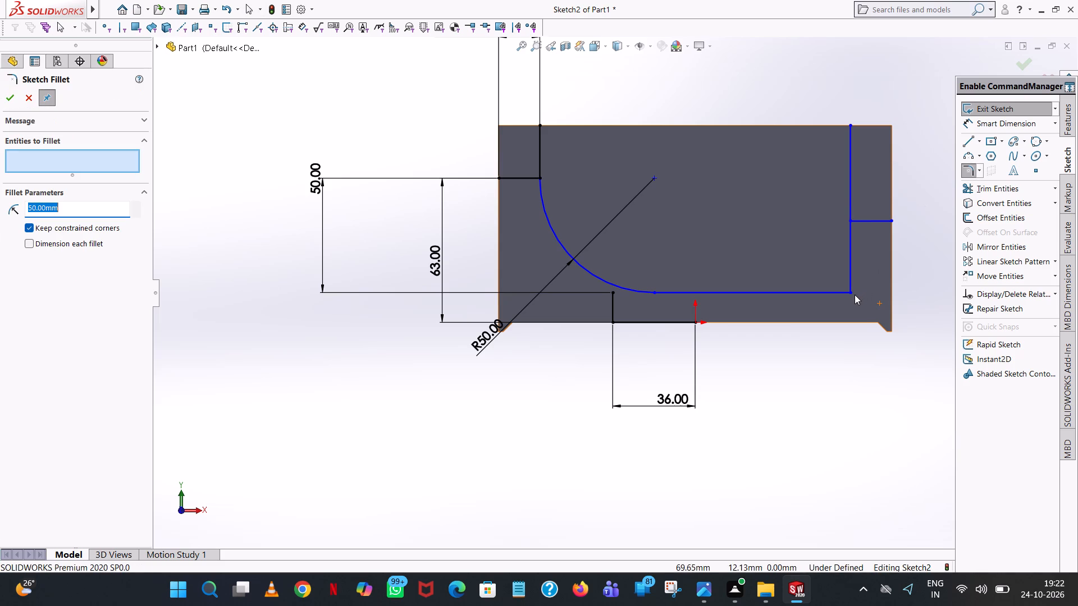
pyautogui.click(849, 295)
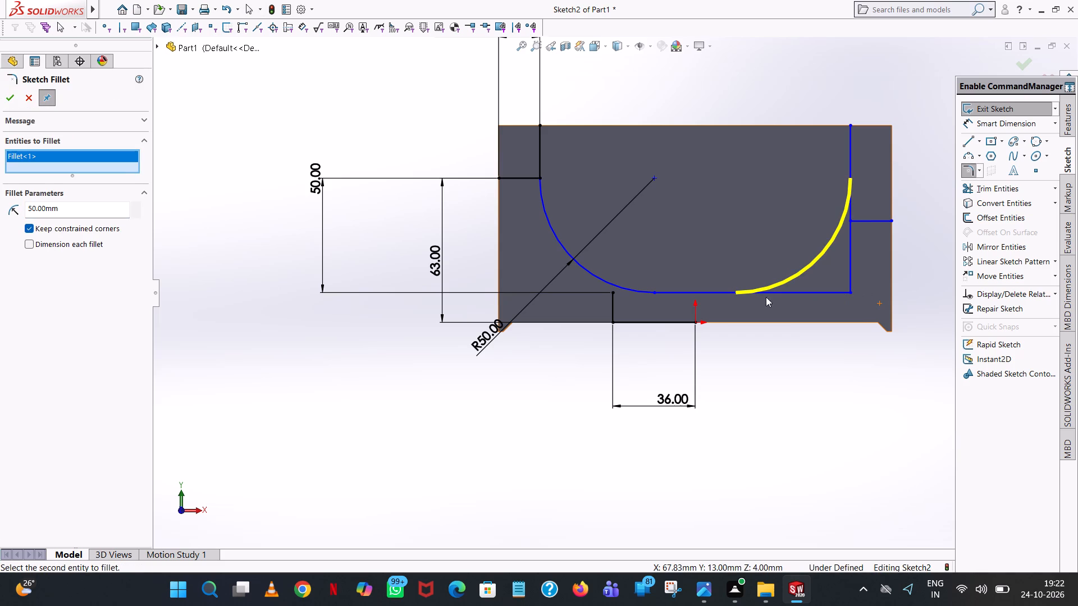
pyautogui.click(9, 96)
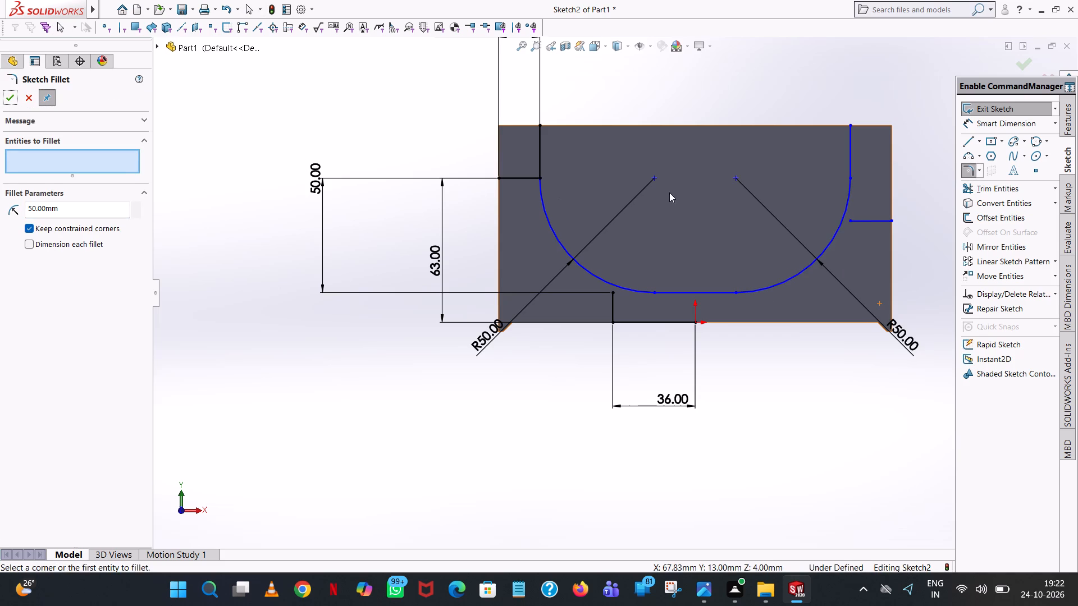
# Trim away the two short horizontal lines between the profile and the plate's left and right edges.
pyautogui.click(984, 191)
pyautogui.click(866, 221)
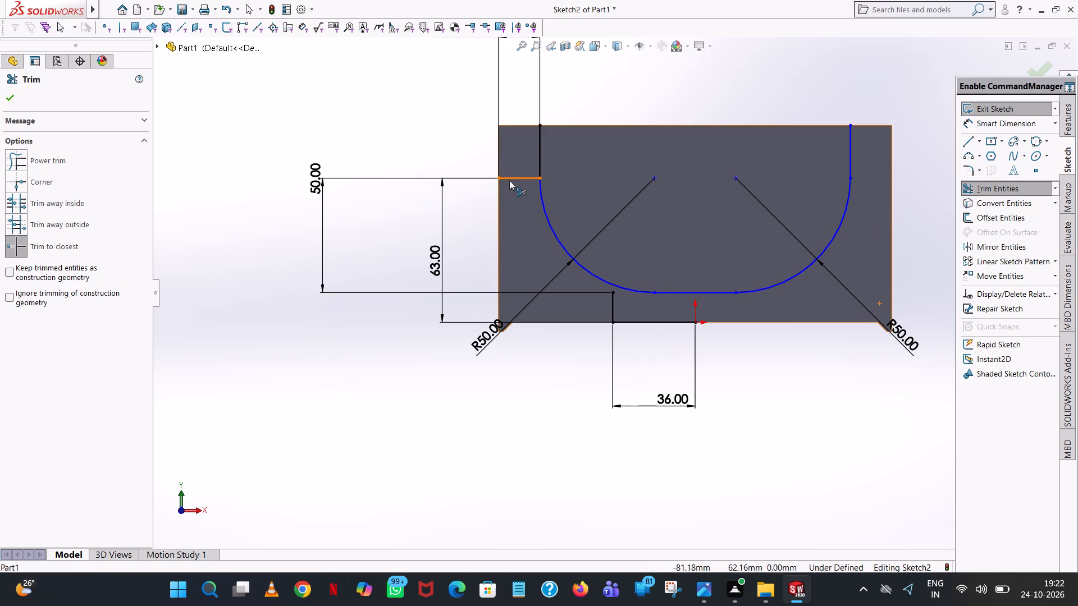
pyautogui.click(509, 179)
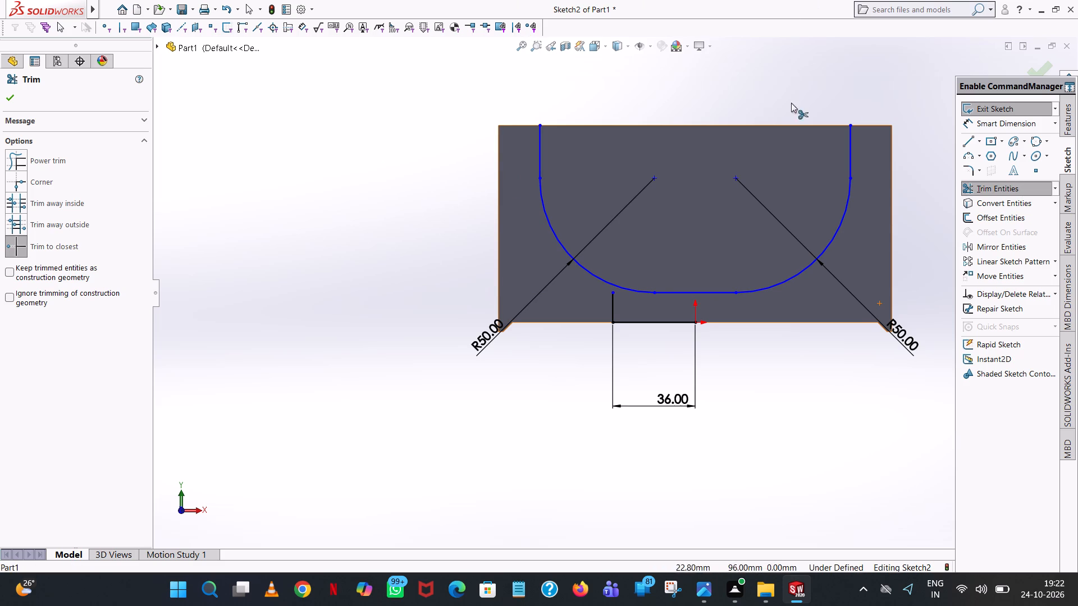
pyautogui.click(14, 91)
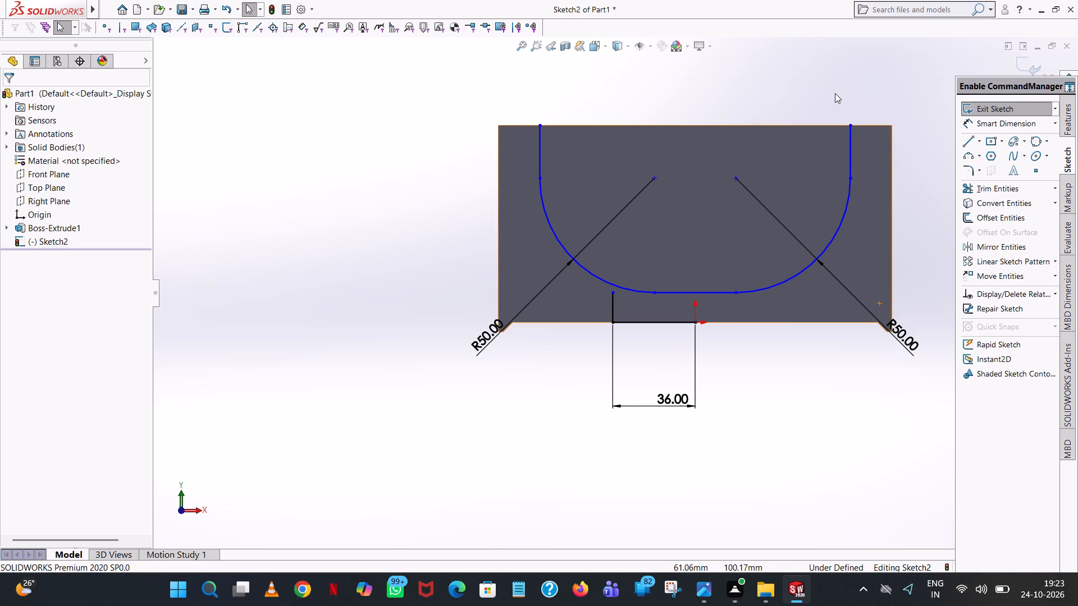
# Close the profile with a horizontal line about 136 mm long along the plate's top edge.
pyautogui.click(967, 141)
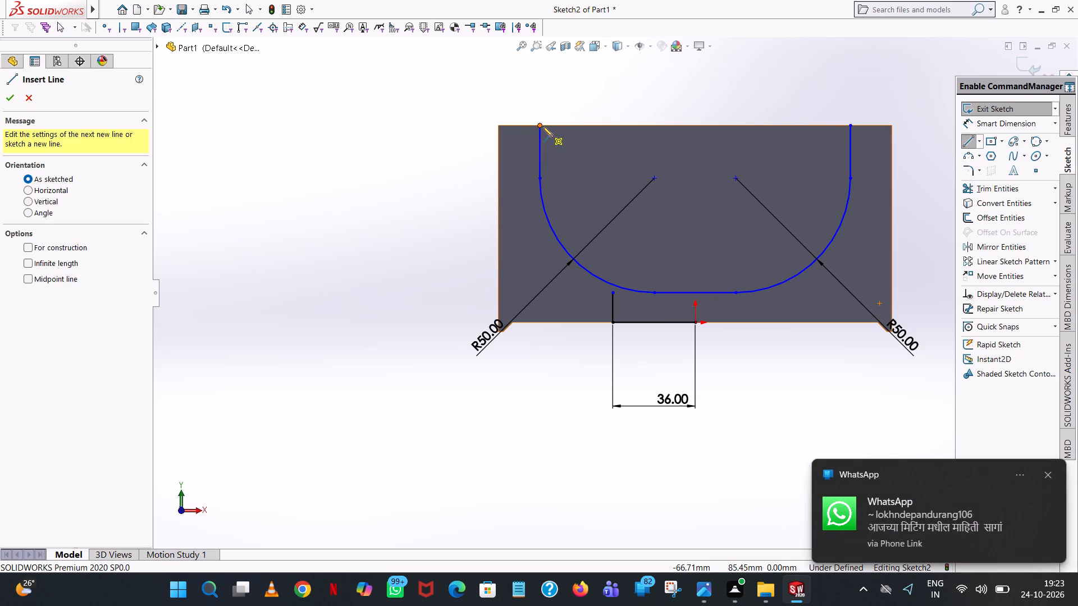
pyautogui.click(542, 126)
pyautogui.click(852, 126)
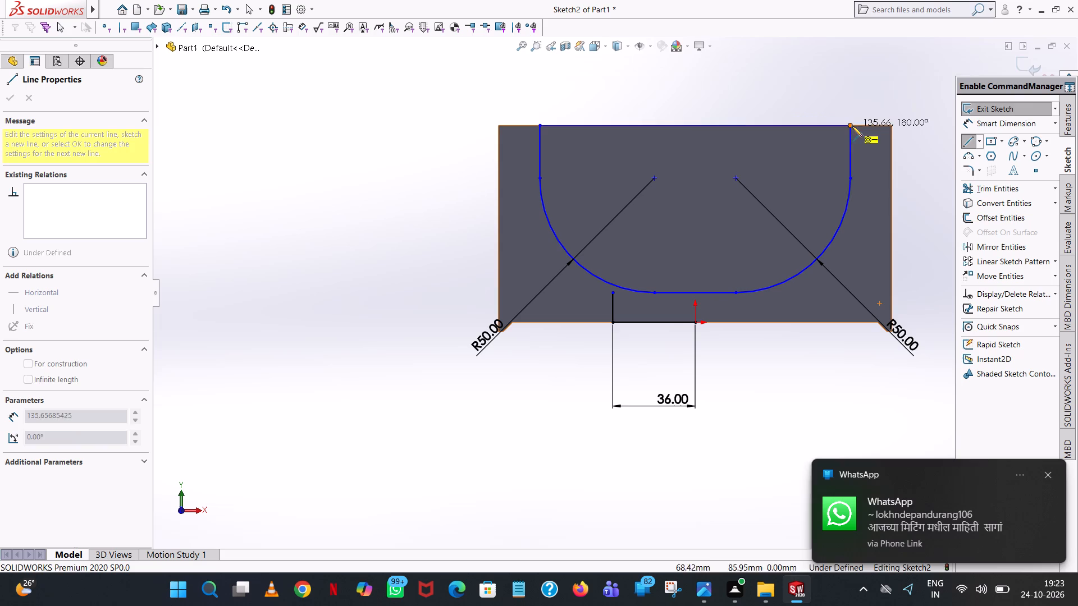
pyautogui.rightClick(852, 126)
pyautogui.click(877, 132)
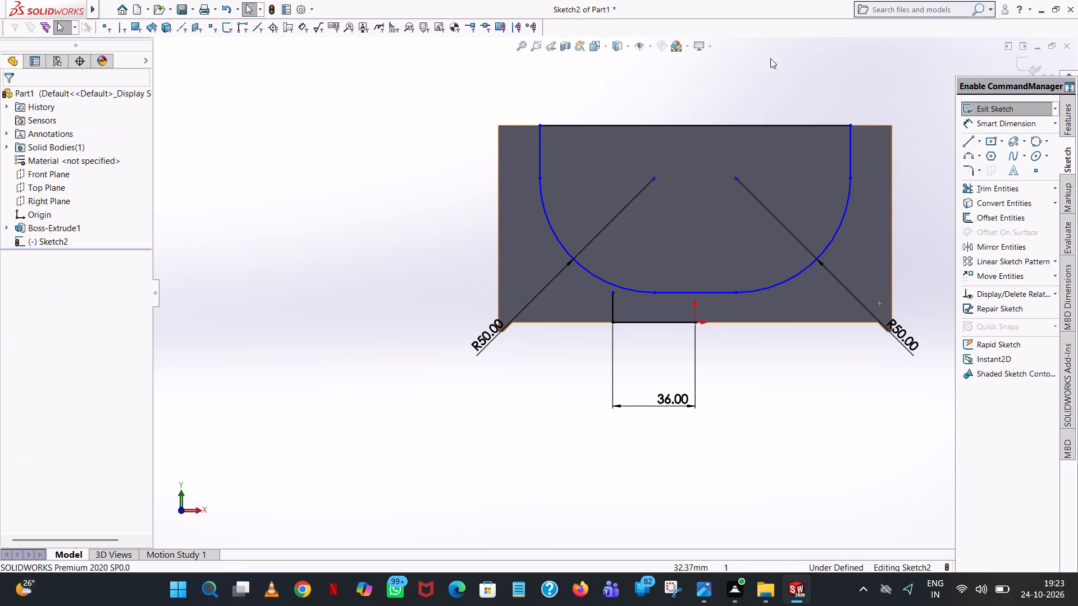
# Dimension the length of the profile's bottom horizontal line between the two arcs.
pyautogui.click(993, 119)
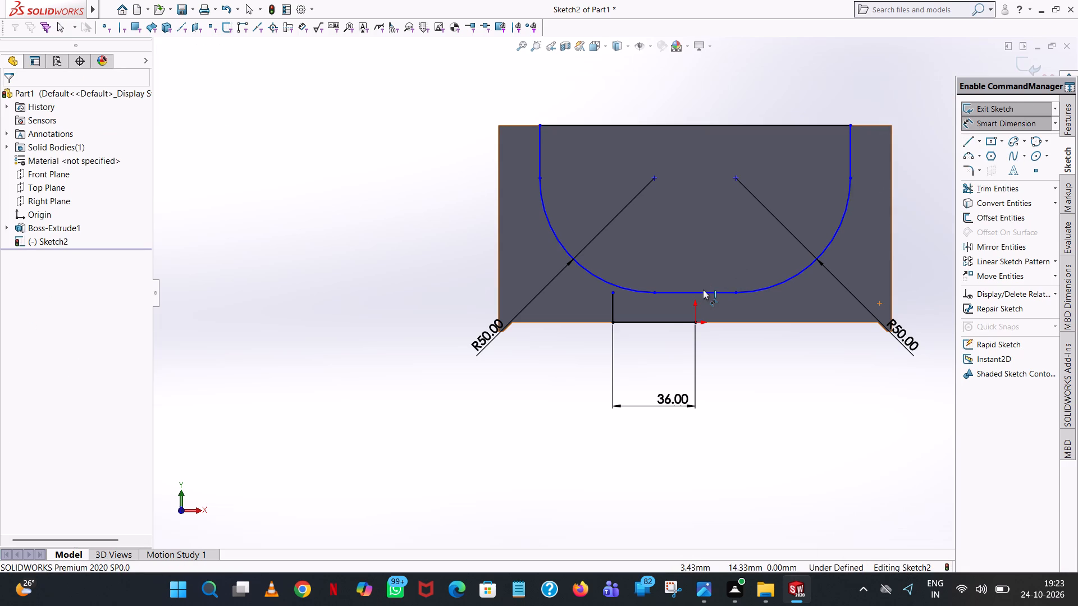
pyautogui.click(703, 290)
pyautogui.click(715, 370)
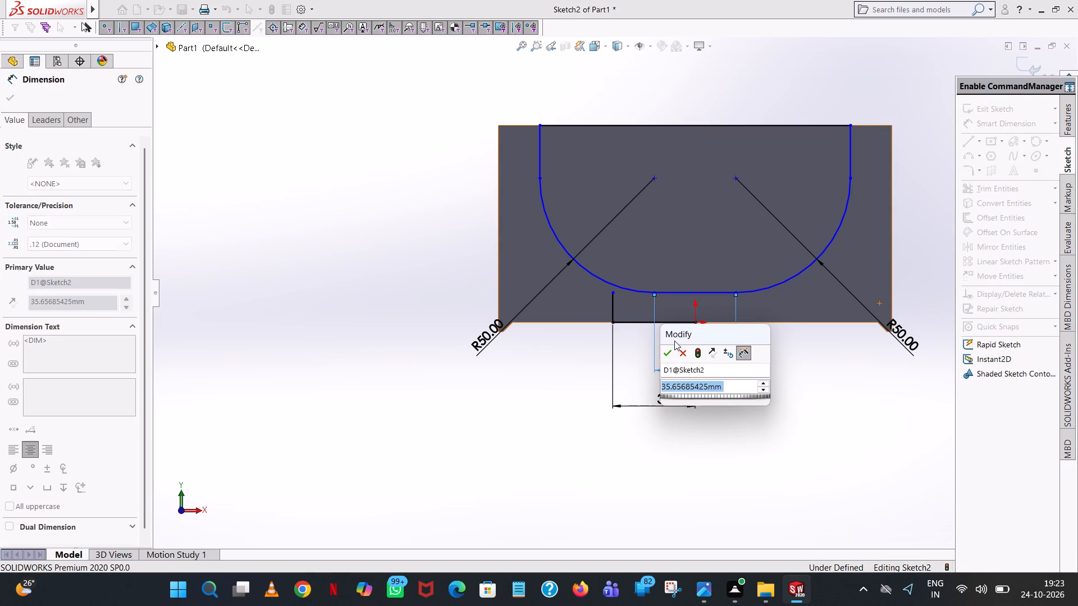
pyautogui.click(666, 356)
# Trim away the 36 mm horizontal line at the origin and the short vertical line at its left end.
pyautogui.click(979, 191)
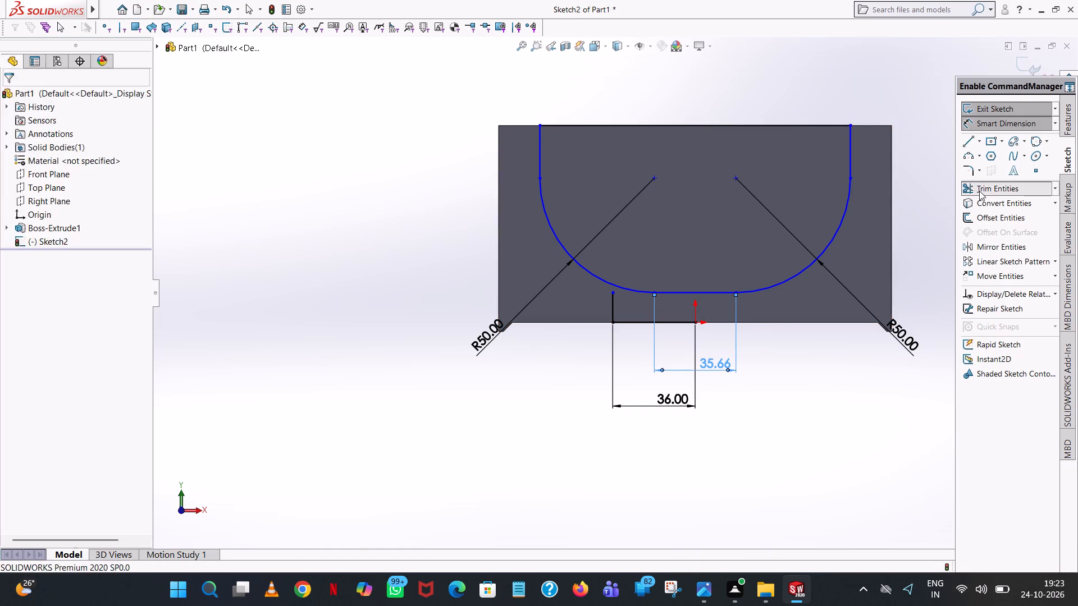
pyautogui.click(652, 324)
pyautogui.click(613, 317)
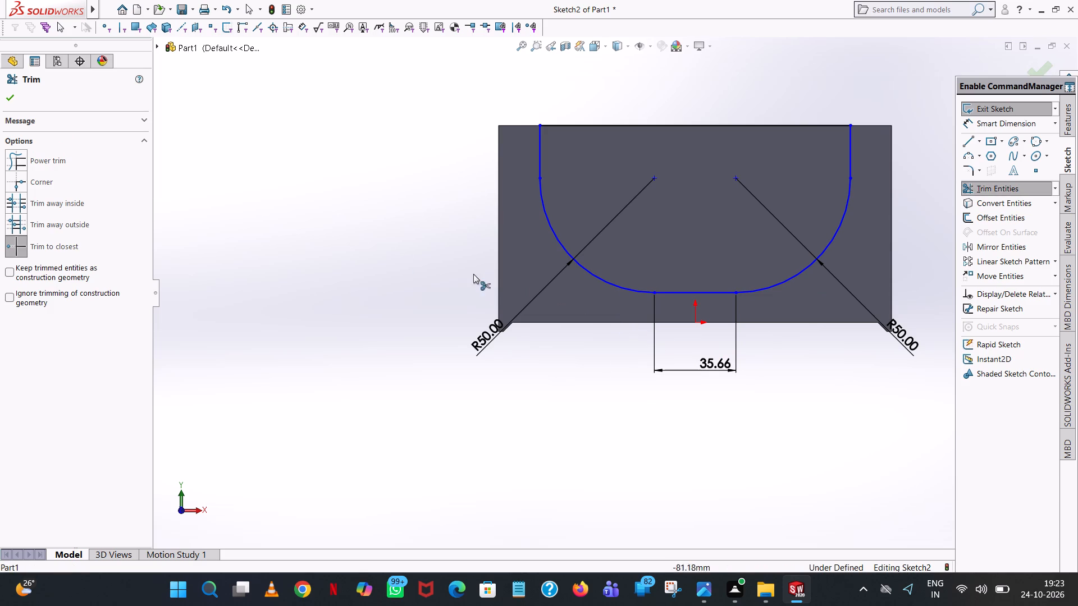
pyautogui.click(8, 91)
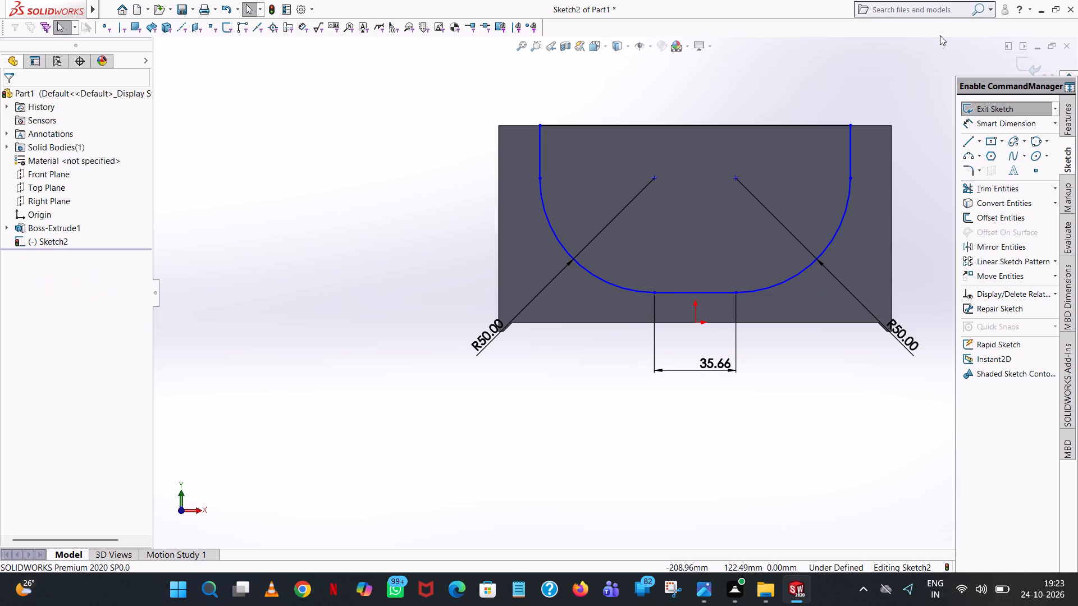
# Dimension the length of the profile's right vertical line.
pyautogui.click(1039, 123)
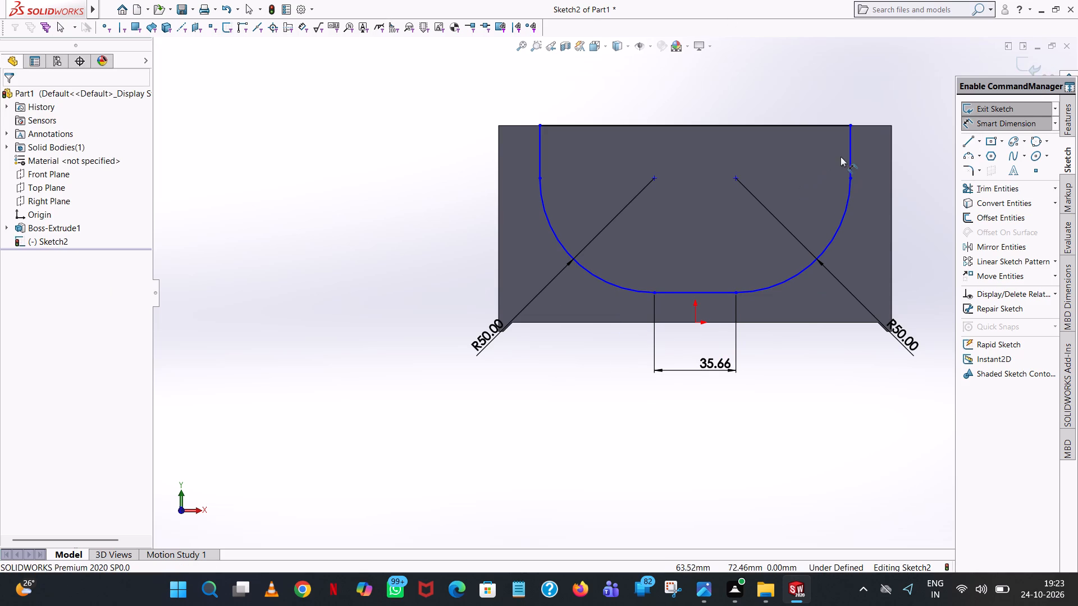
pyautogui.click(850, 150)
pyautogui.click(927, 131)
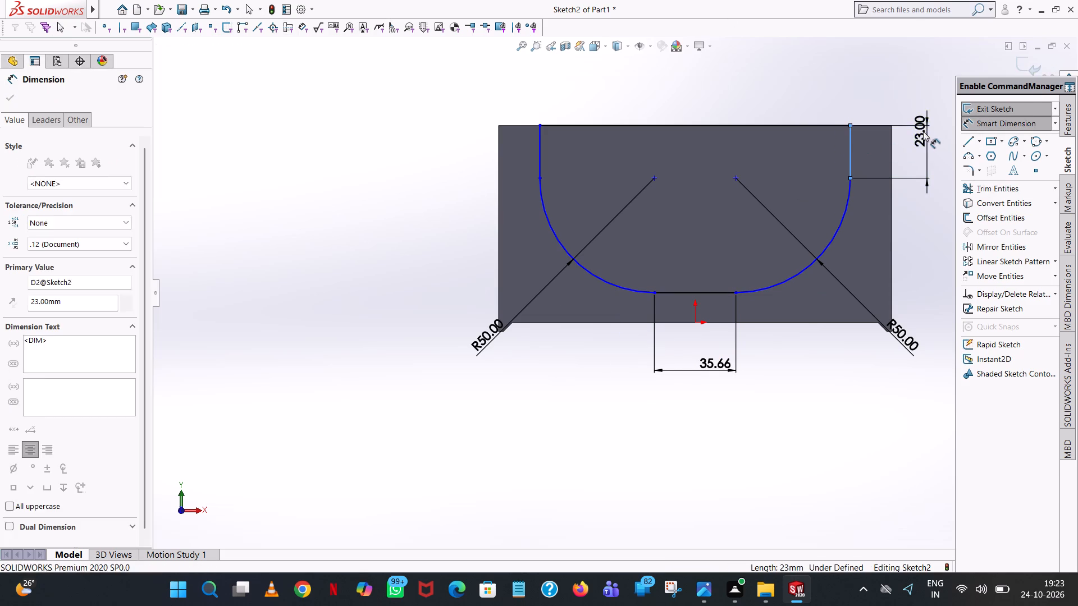
pyautogui.click(878, 112)
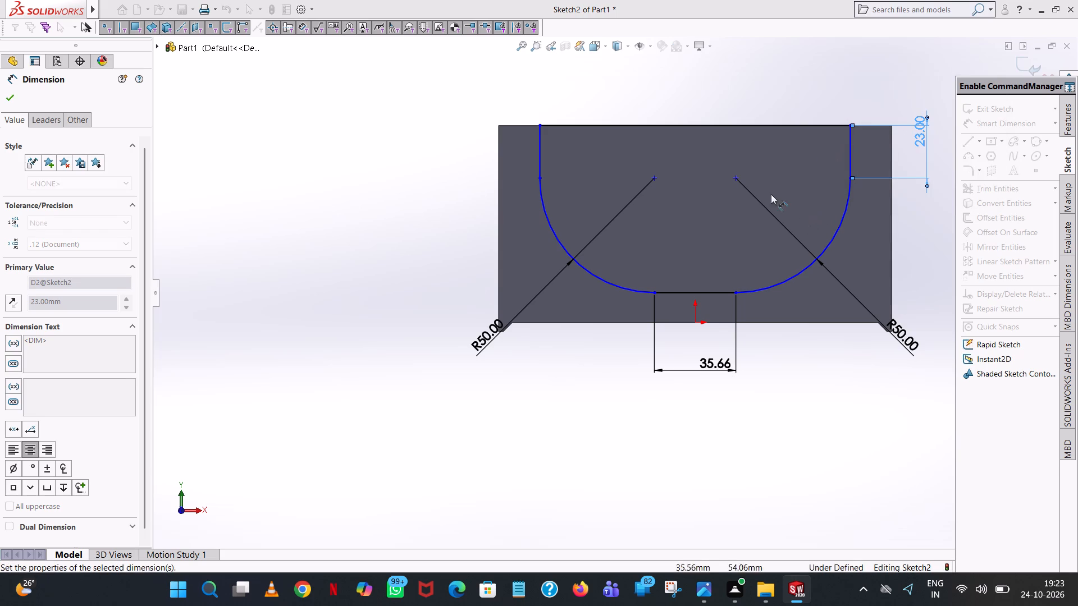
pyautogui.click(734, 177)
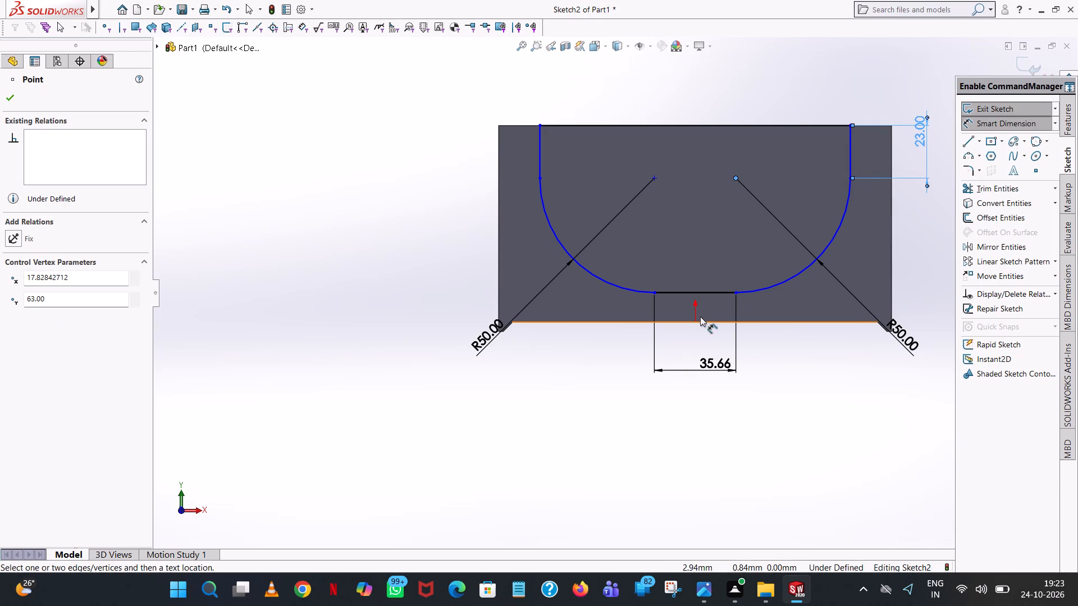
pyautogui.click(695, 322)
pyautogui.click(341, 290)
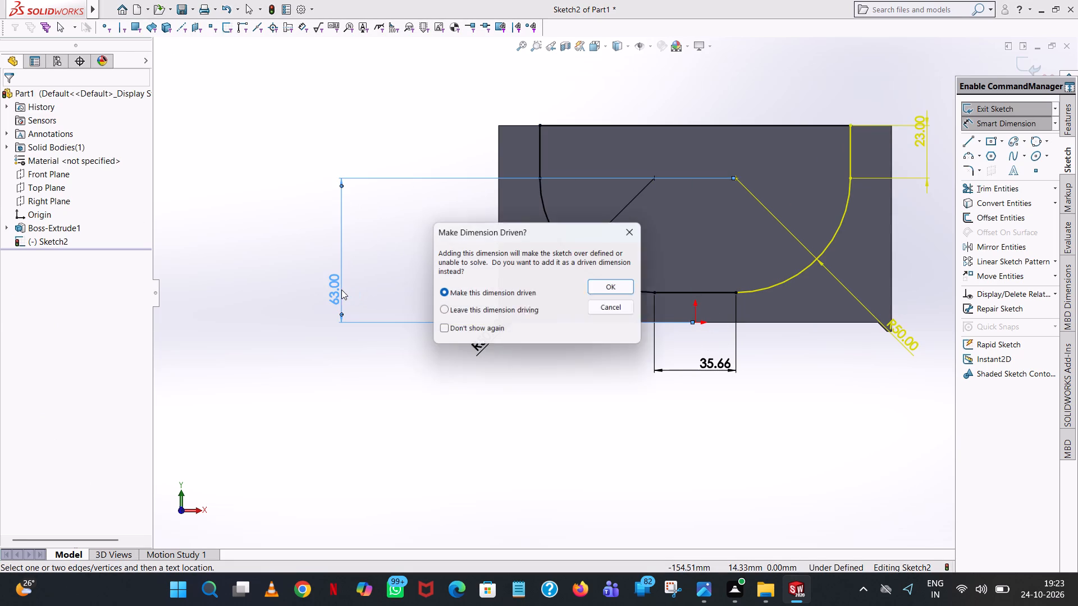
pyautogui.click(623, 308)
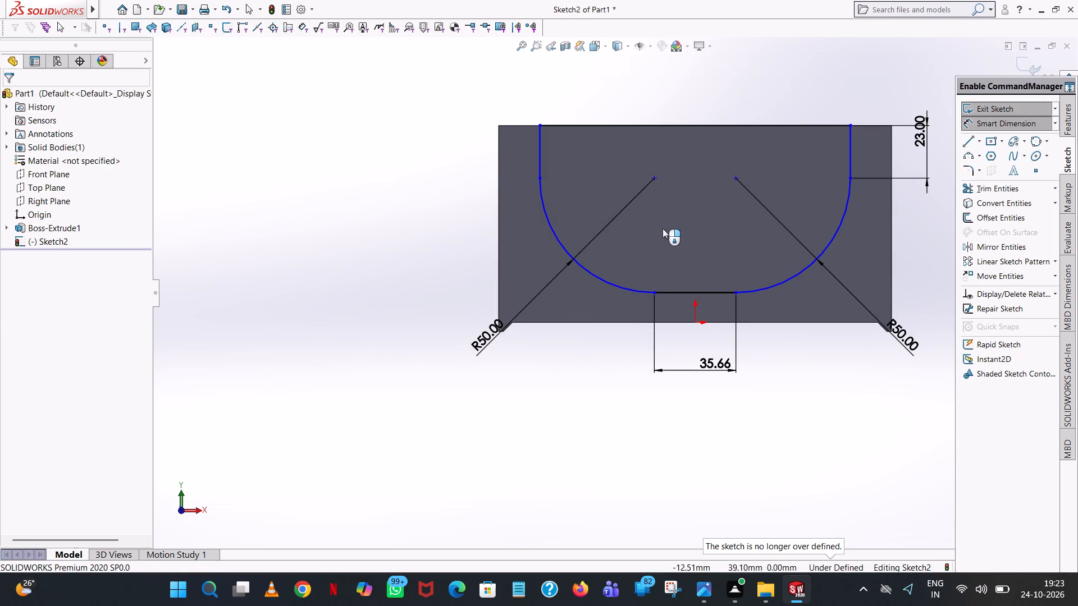
# Dimension the horizontal distance between the left arc's centre point and the origin.
pyautogui.click(655, 179)
pyautogui.click(693, 322)
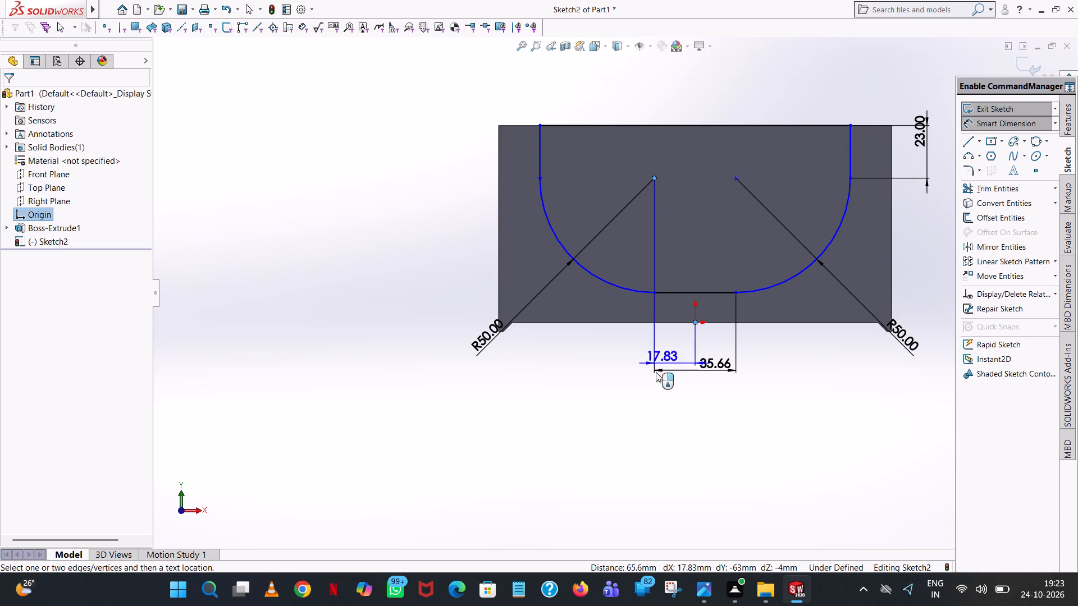
pyautogui.click(663, 378)
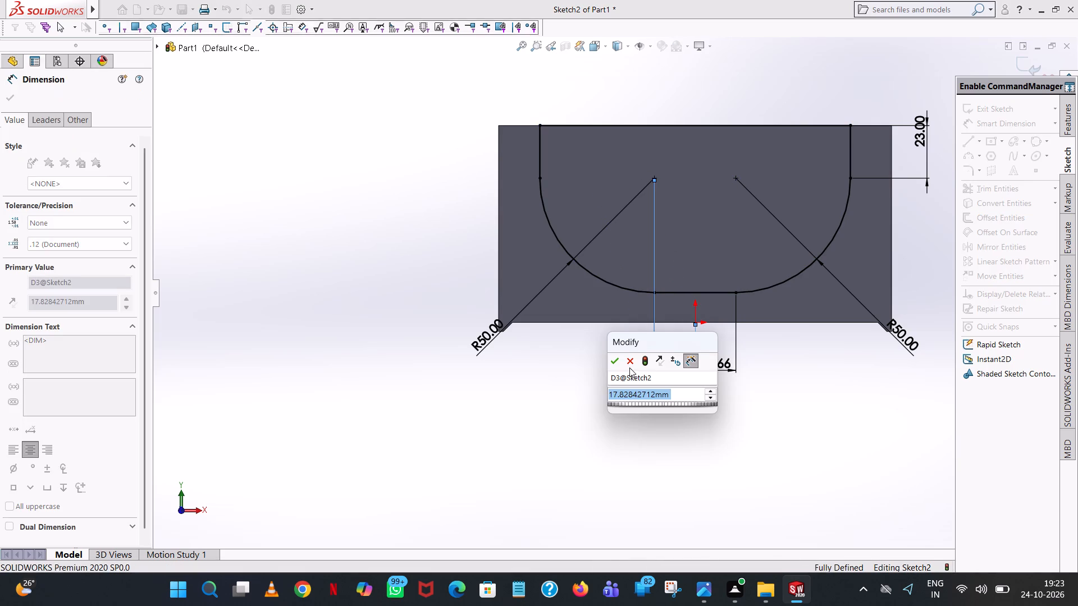
pyautogui.click(617, 364)
pyautogui.click(441, 280)
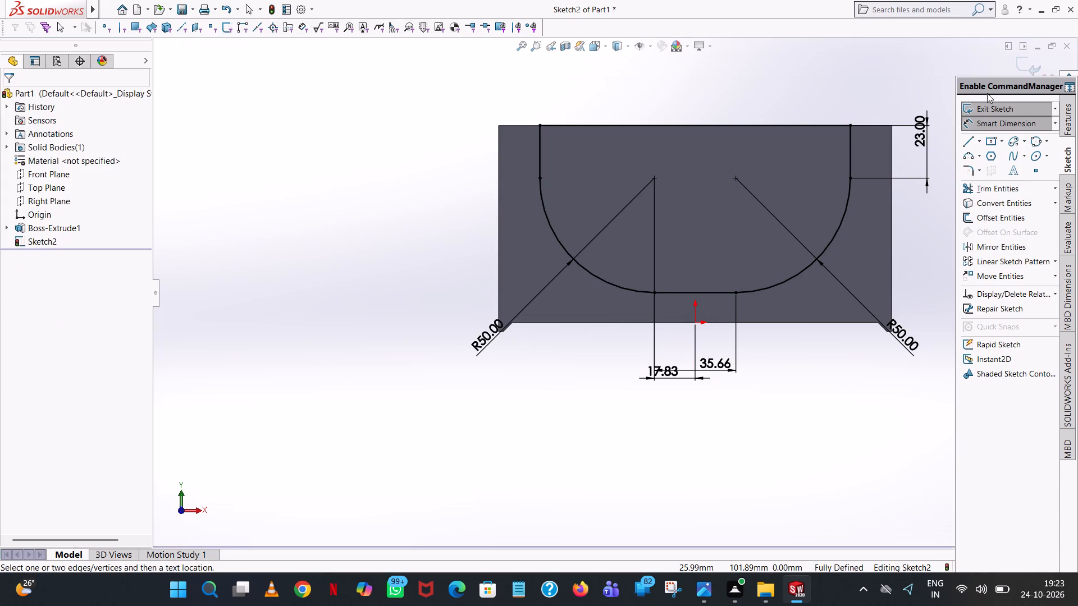
# Extrude the closed U-shaped profile as a 5 mm blind boss merged with the plate.
pyautogui.click(1068, 102)
pyautogui.click(1009, 113)
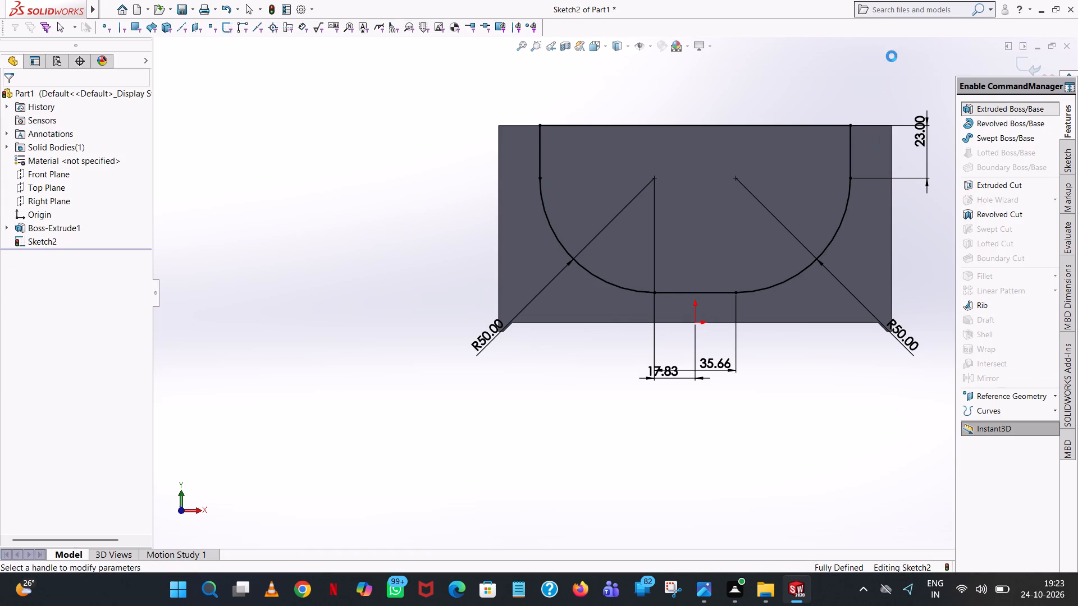
pyautogui.moveTo(892, 56); pyautogui.dragTo(860, 217, button='middle')
pyautogui.scroll(1, 860, 217)
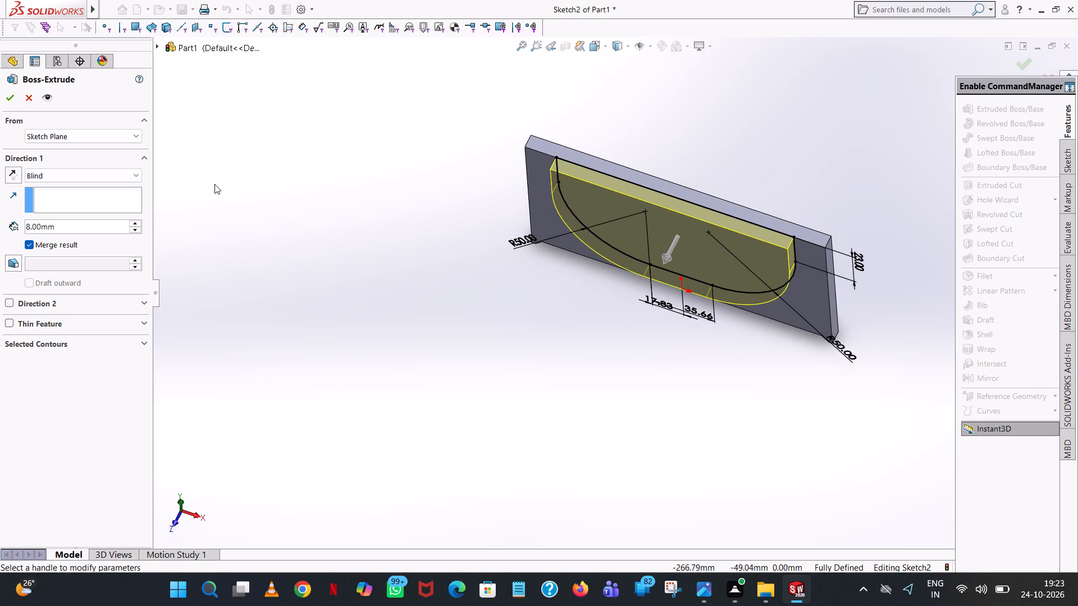
pyautogui.doubleClick(77, 229)
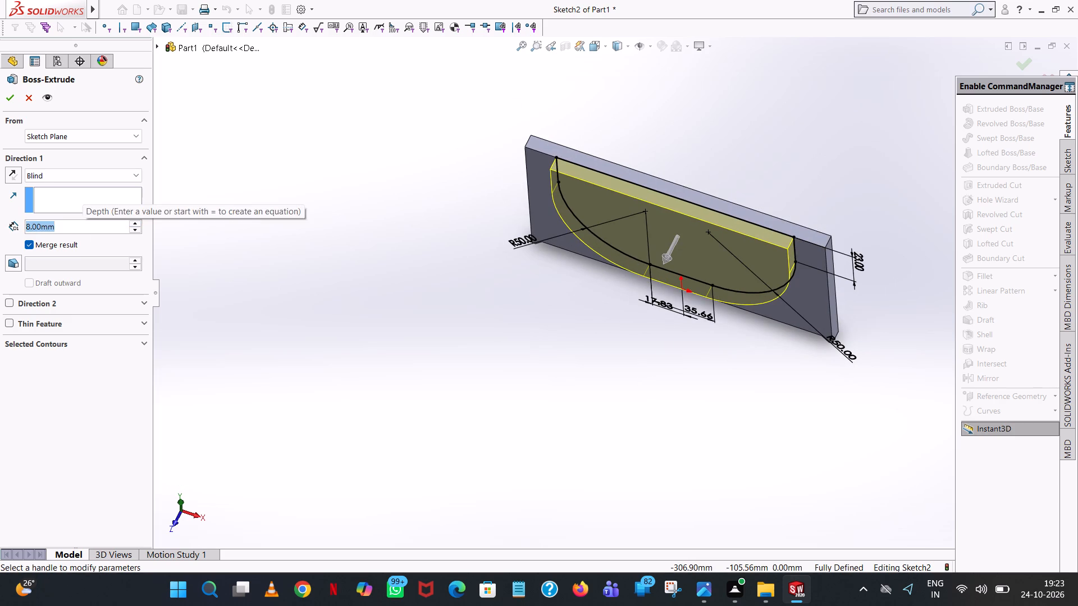
pyautogui.press('5')
pyautogui.press('Return')
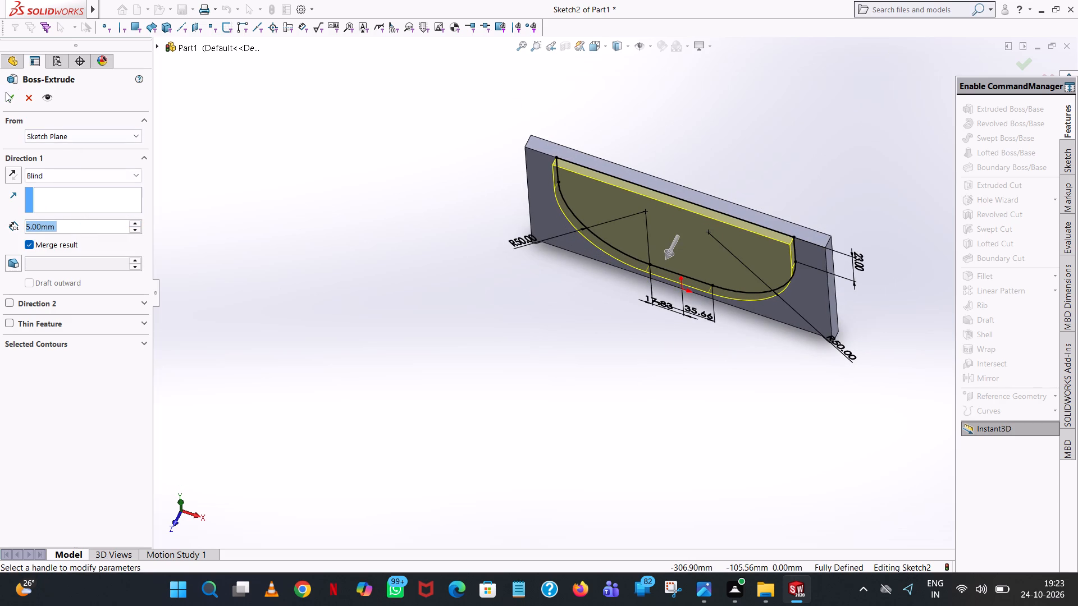
pyautogui.click(6, 96)
pyautogui.click(817, 169)
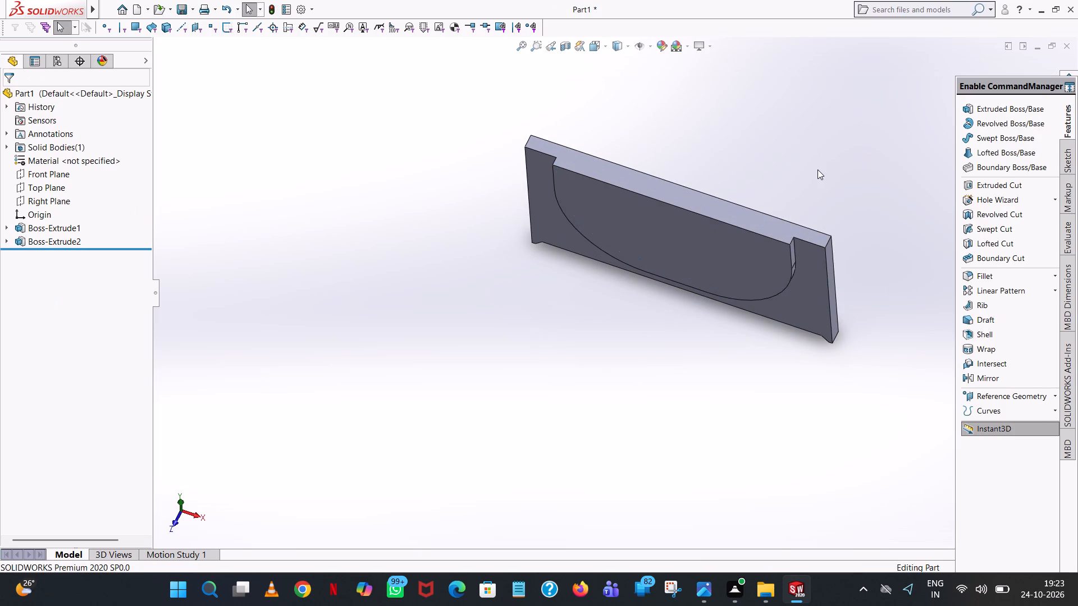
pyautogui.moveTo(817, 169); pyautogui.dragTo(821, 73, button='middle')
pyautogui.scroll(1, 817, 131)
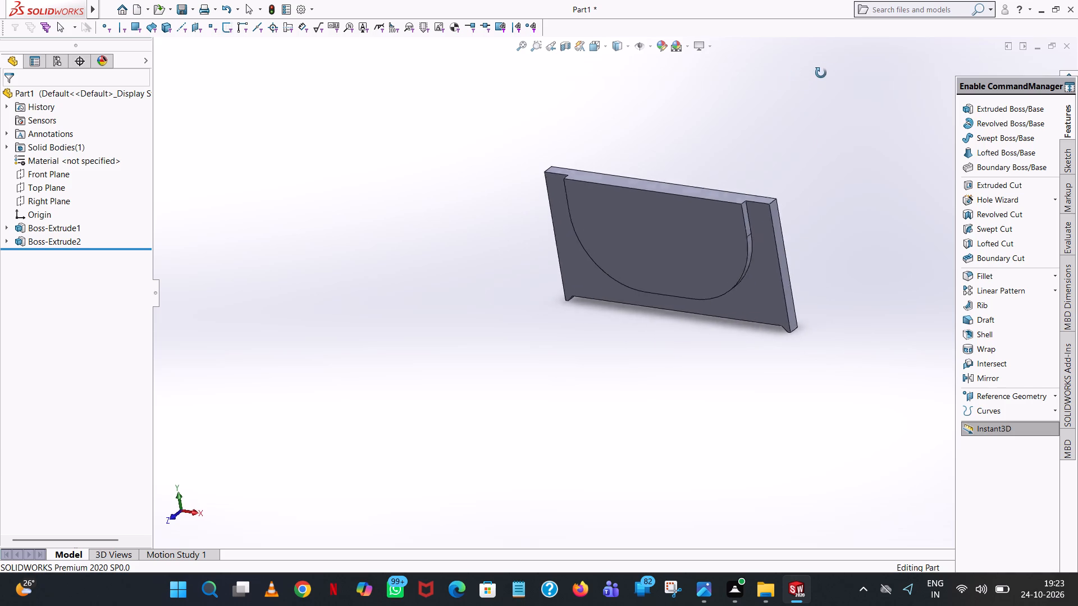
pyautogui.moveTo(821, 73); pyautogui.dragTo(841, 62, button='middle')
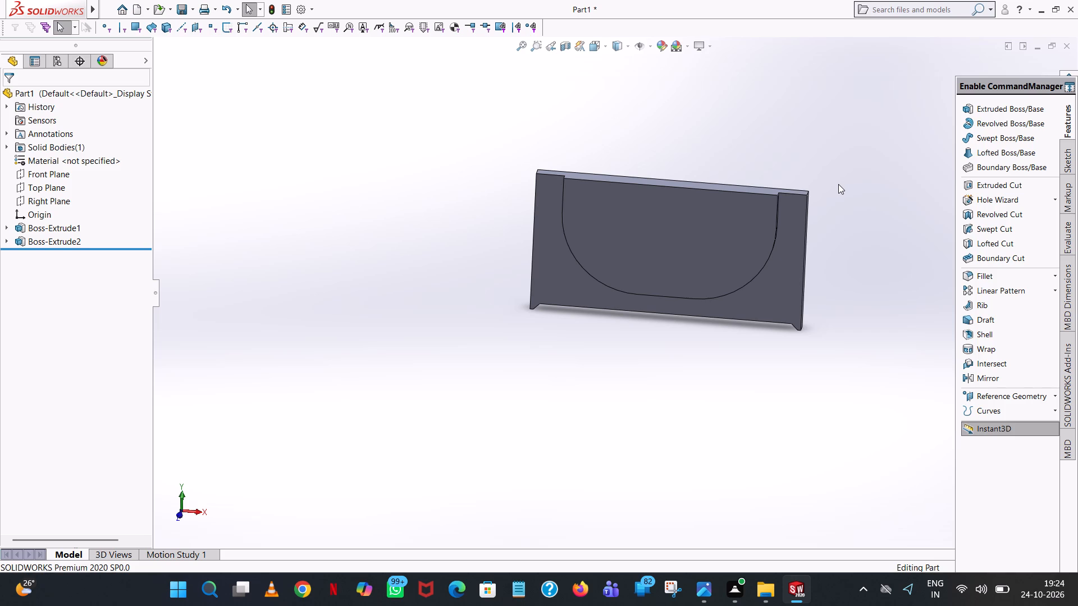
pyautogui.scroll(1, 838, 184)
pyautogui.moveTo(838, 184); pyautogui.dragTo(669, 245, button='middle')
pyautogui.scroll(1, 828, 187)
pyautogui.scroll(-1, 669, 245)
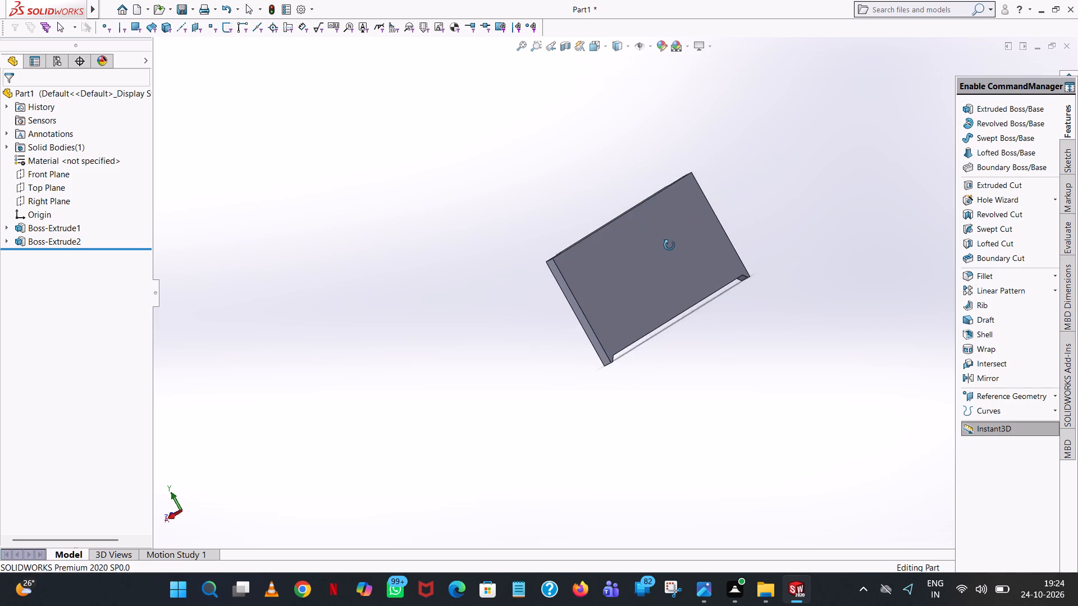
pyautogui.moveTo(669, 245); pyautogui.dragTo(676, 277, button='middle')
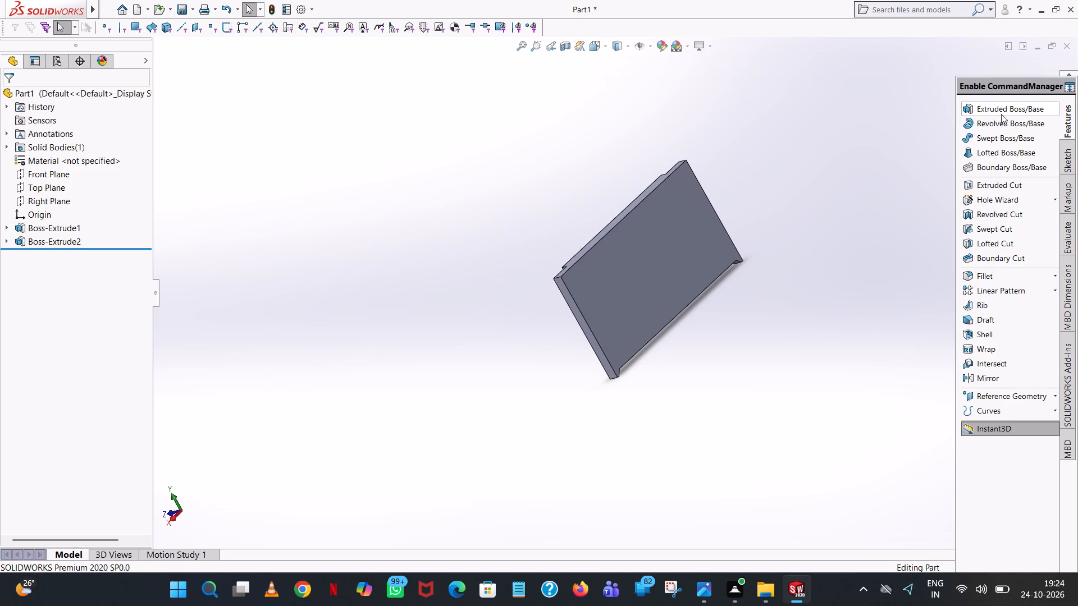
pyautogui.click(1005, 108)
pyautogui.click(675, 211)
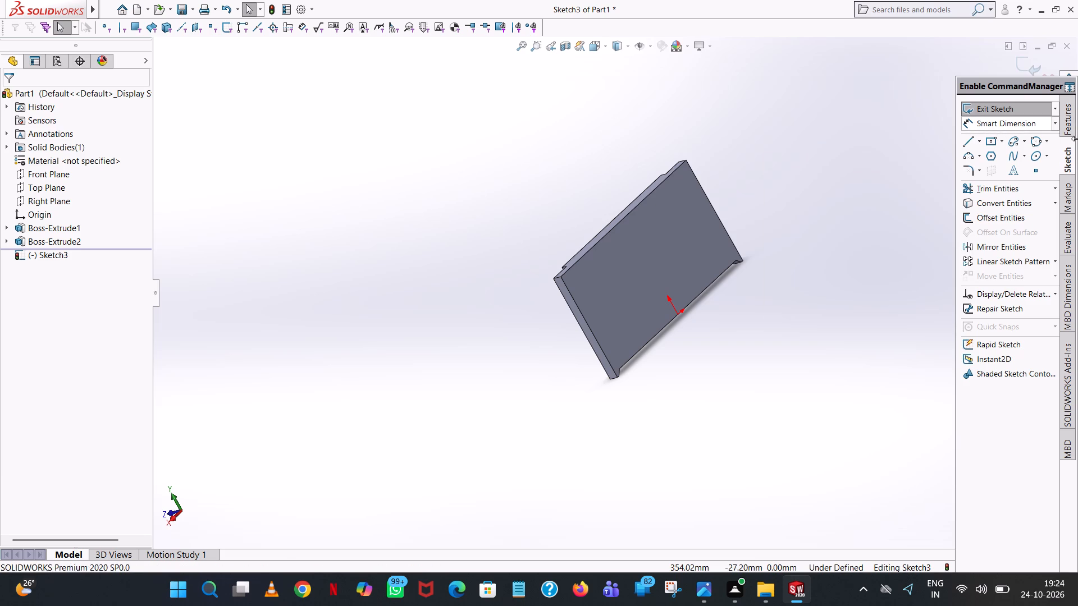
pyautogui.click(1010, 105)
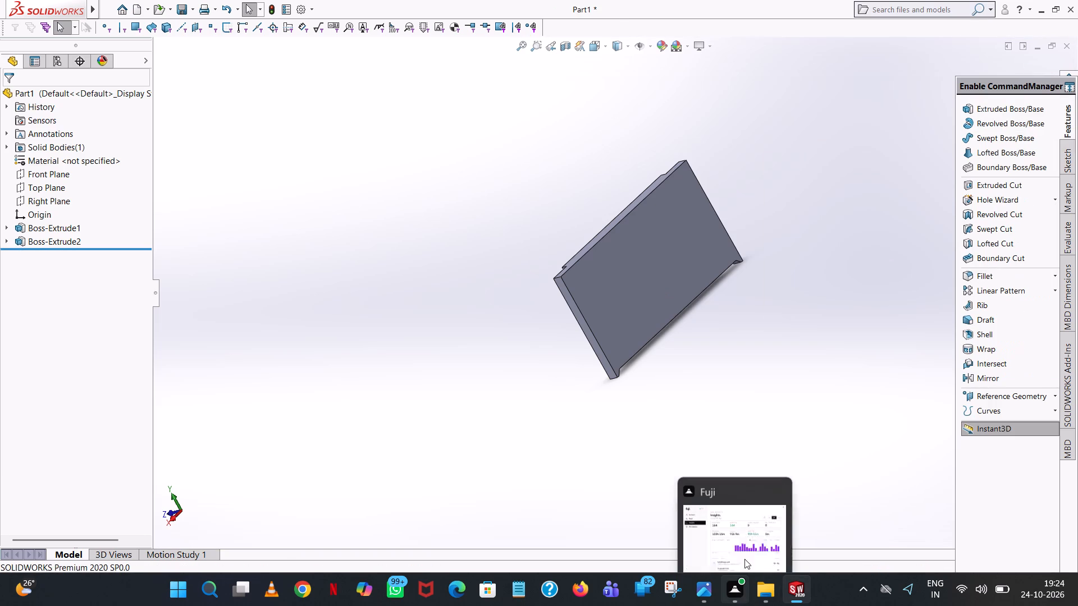
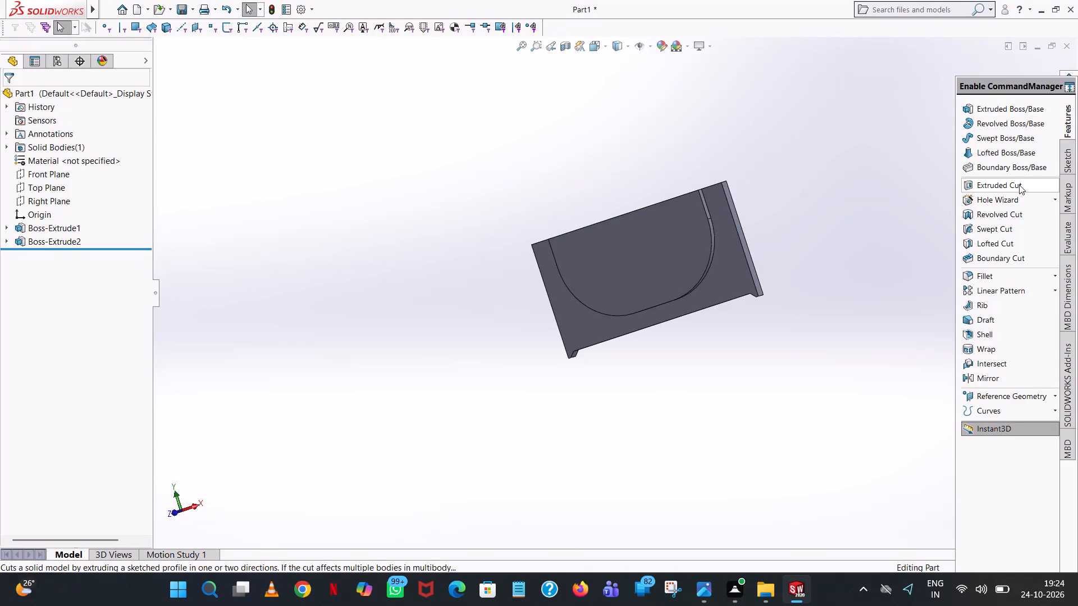
# Start an Extruded Cut sketch on the U-shaped boss face with a 72/2 mm line left from the origin and a 63 mm vertical line upward.
pyautogui.click(1019, 185)
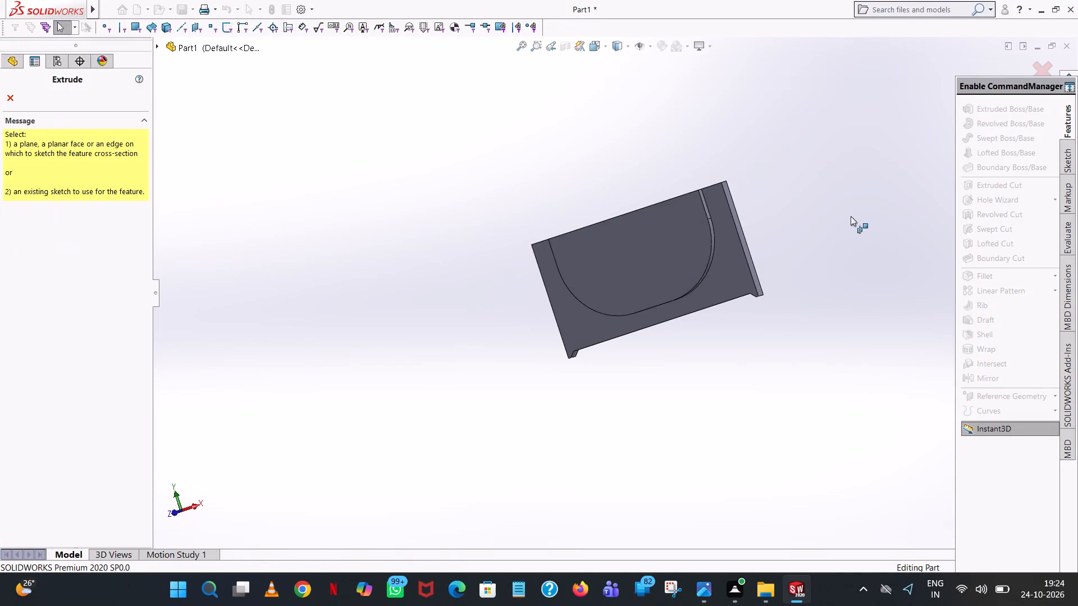
pyautogui.click(689, 259)
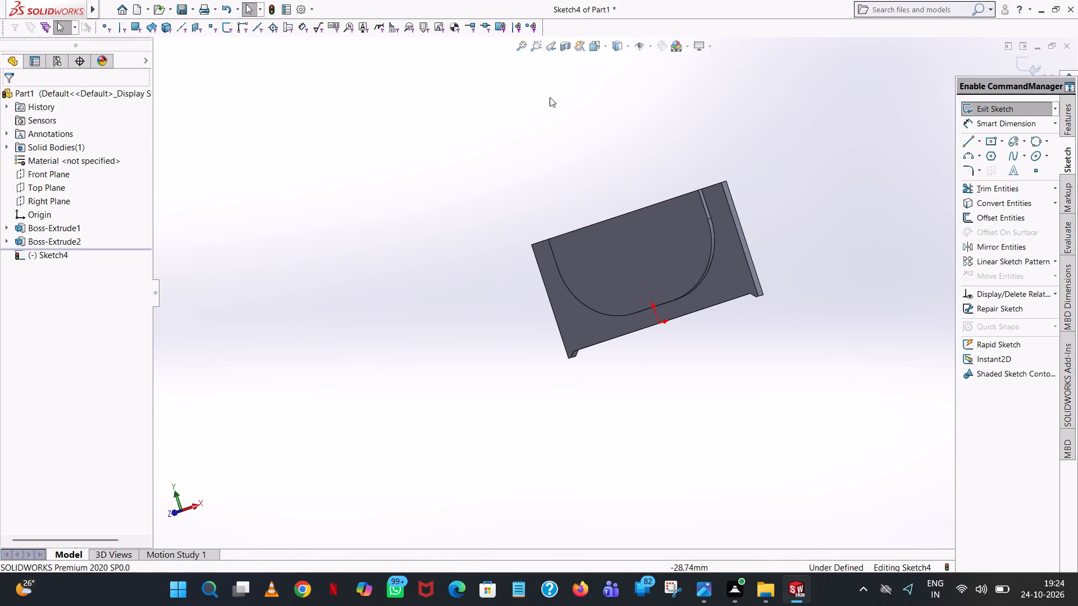
pyautogui.click(602, 47)
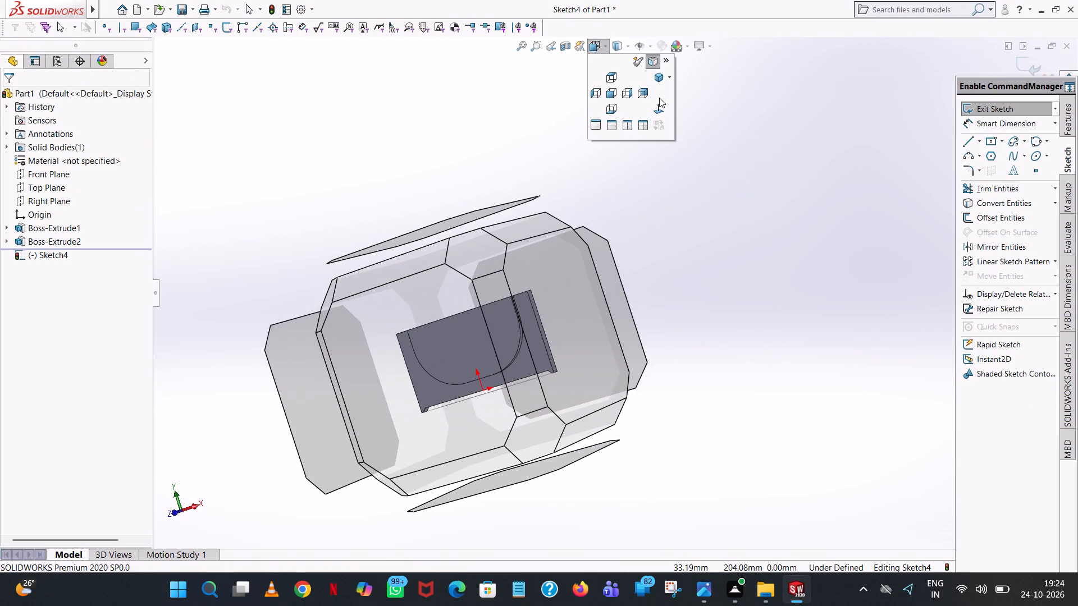
pyautogui.click(660, 104)
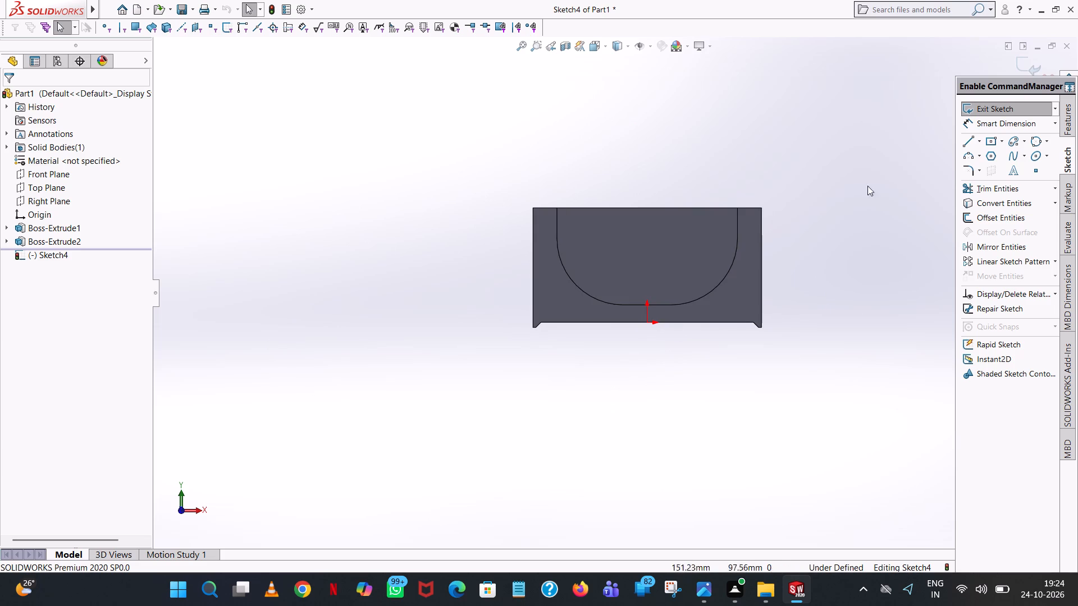
pyautogui.click(967, 142)
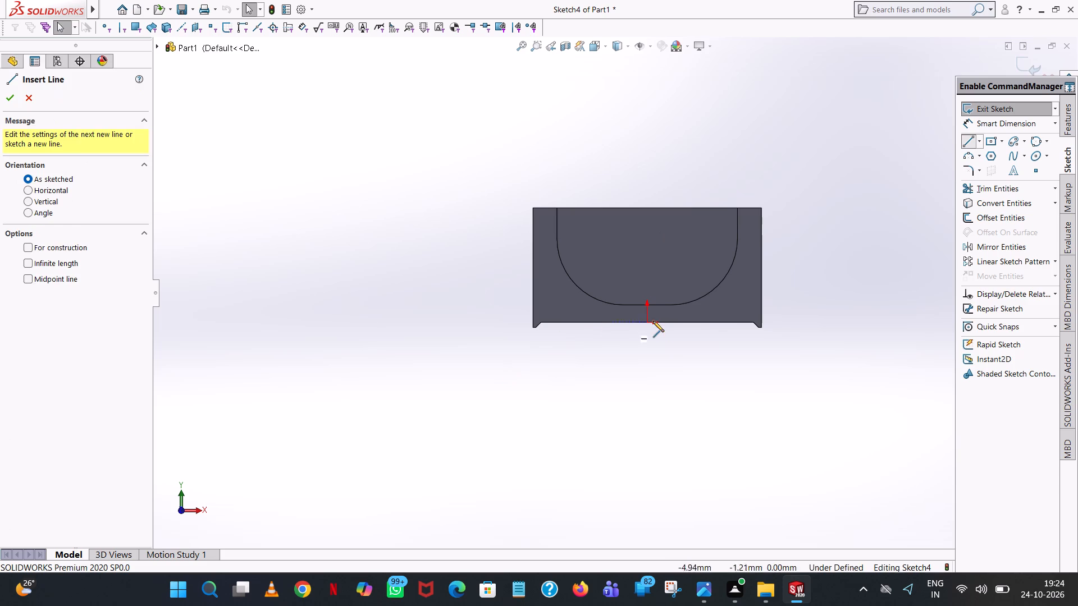
pyautogui.click(647, 324)
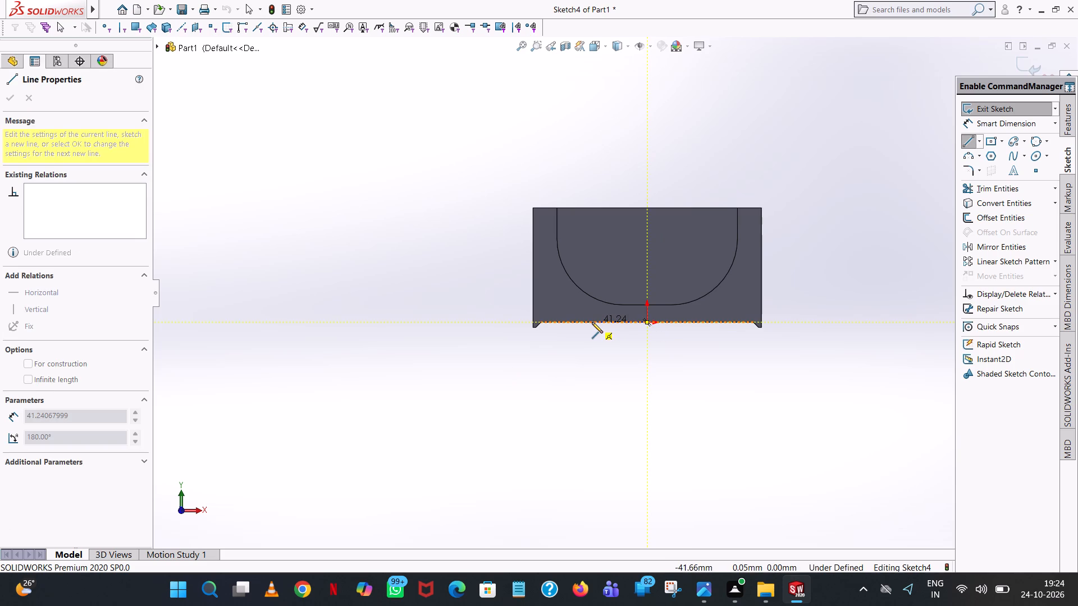
pyautogui.click(592, 322)
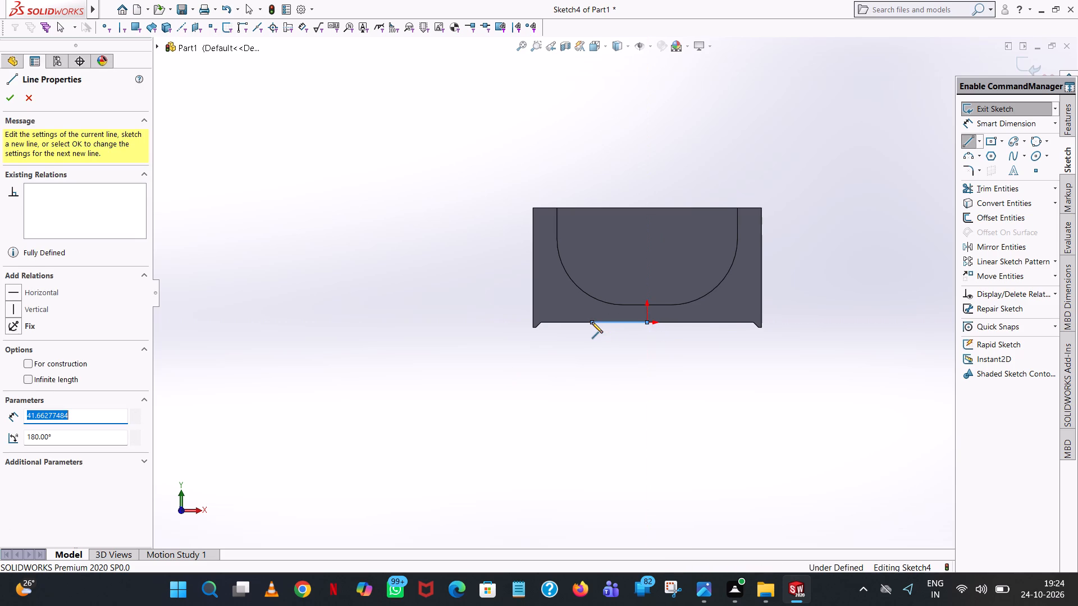
pyautogui.write('72/2')
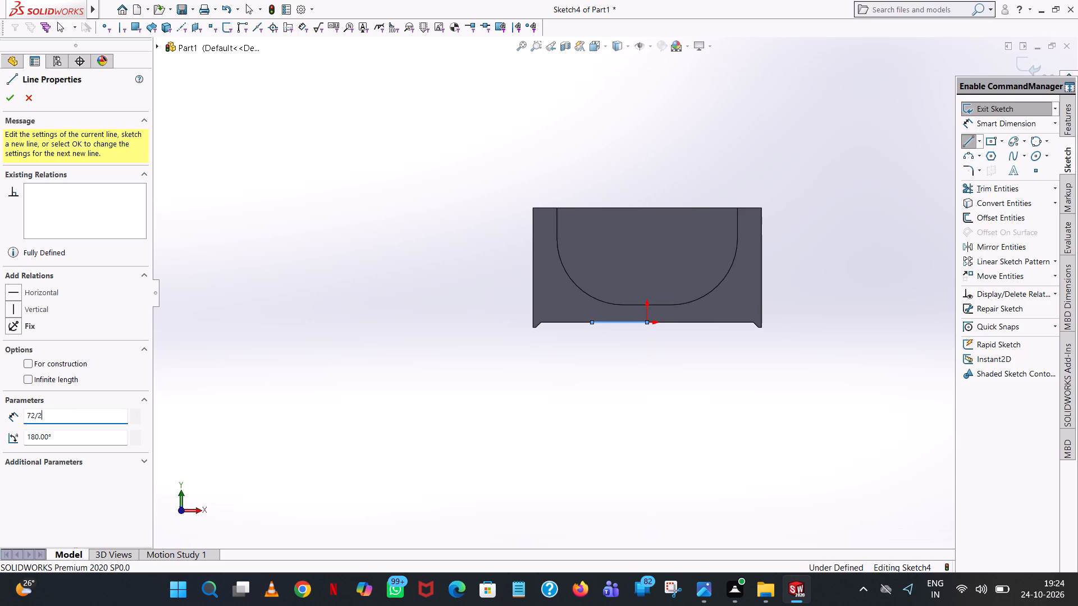
pyautogui.press('Return')
pyautogui.click(600, 251)
pyautogui.write('63')
pyautogui.press('Return')
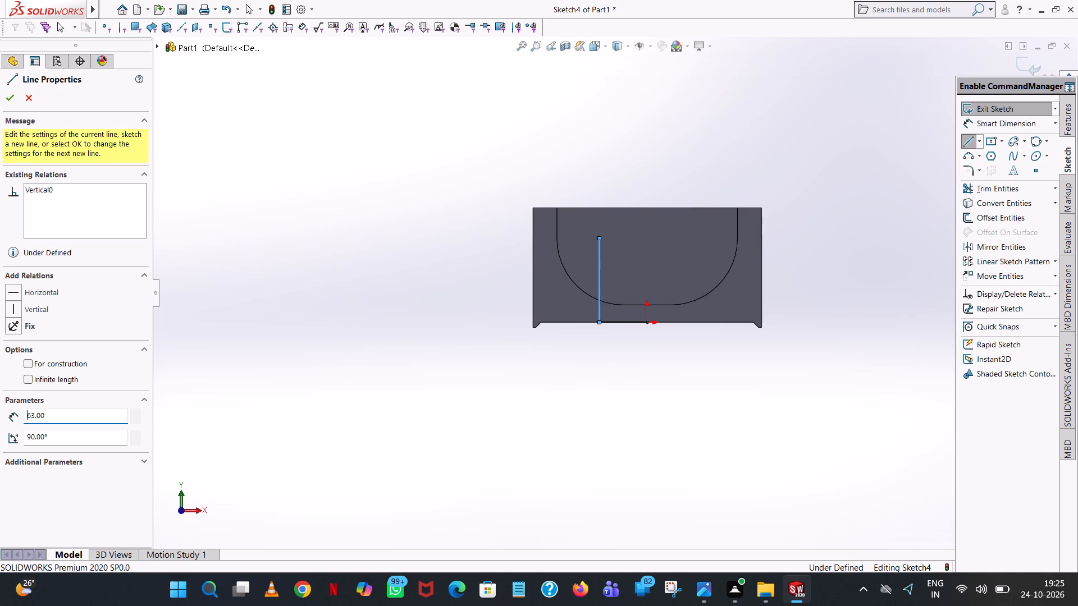
pyautogui.rightClick(600, 251)
pyautogui.click(631, 261)
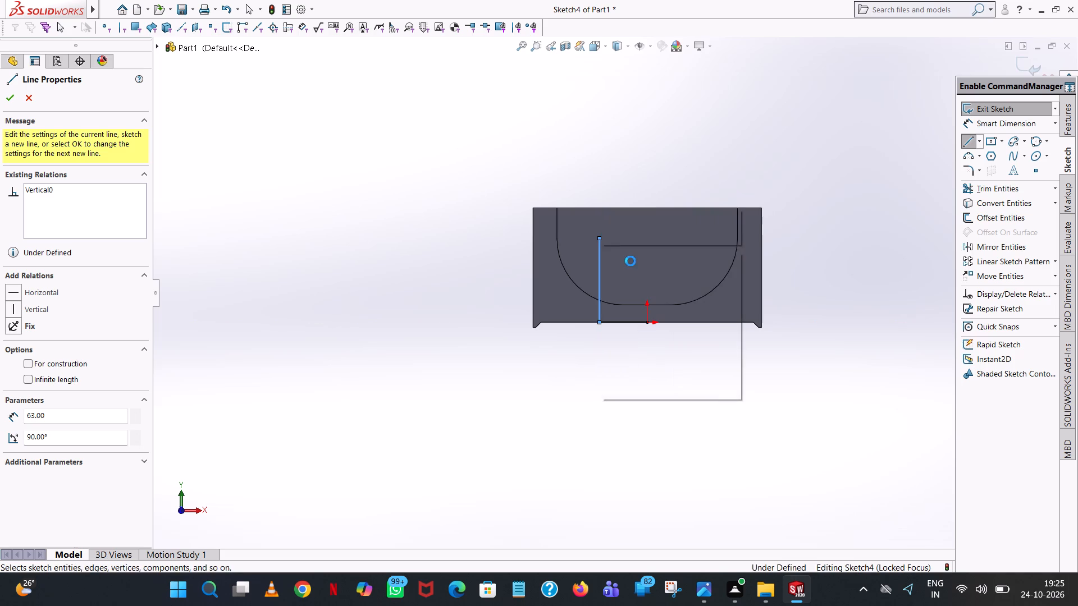
# Sketch a circle with a radius of 32/2 mm centred on the upper end of the 63 mm vertical line.
pyautogui.click(1045, 143)
pyautogui.click(1024, 141)
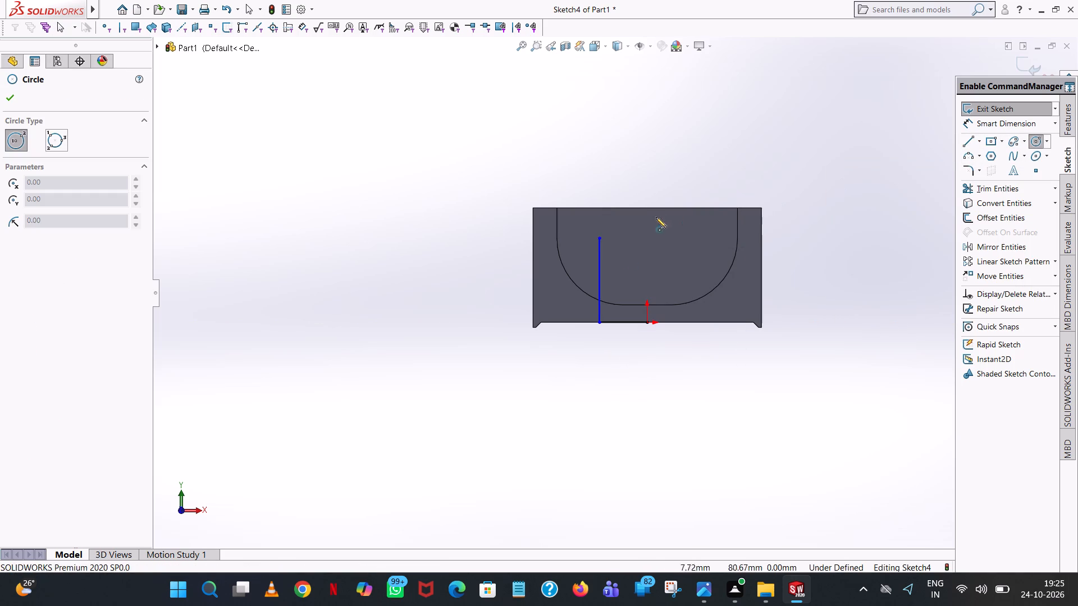
pyautogui.click(599, 238)
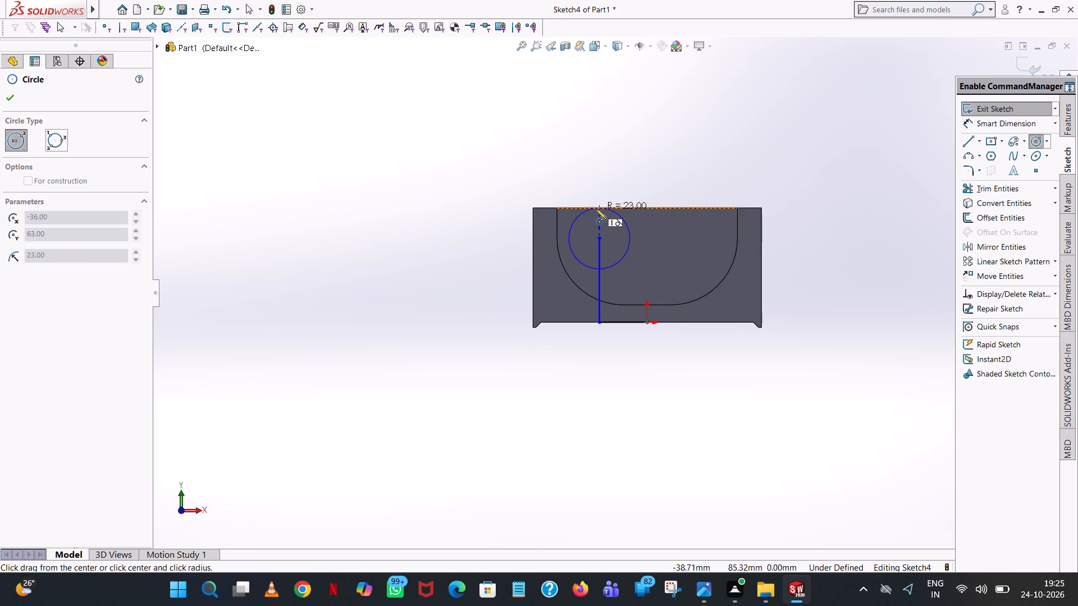
pyautogui.scroll(-5, 596, 209)
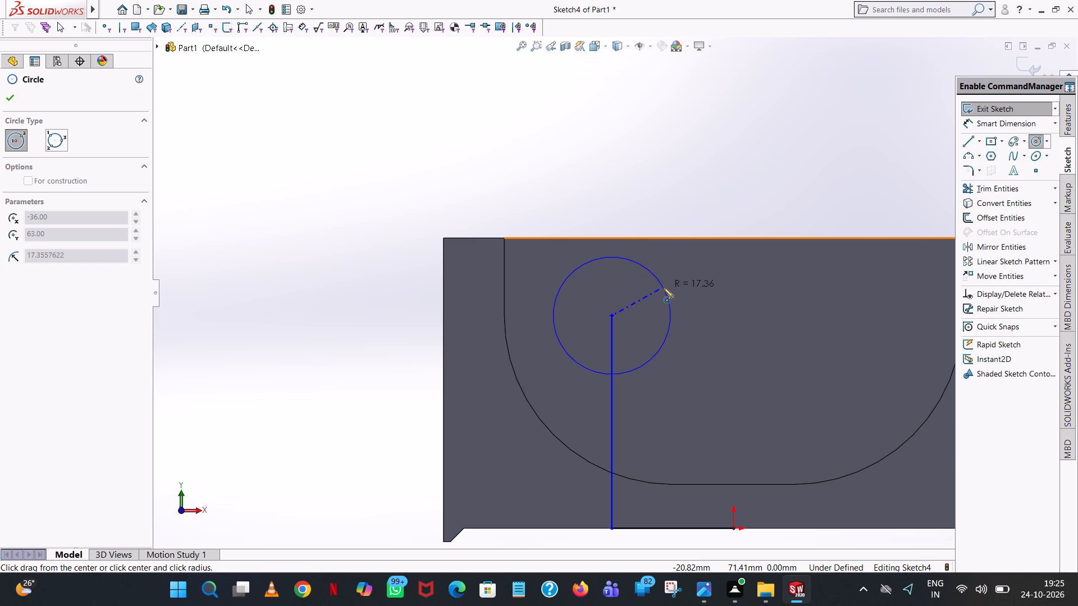
pyautogui.click(663, 287)
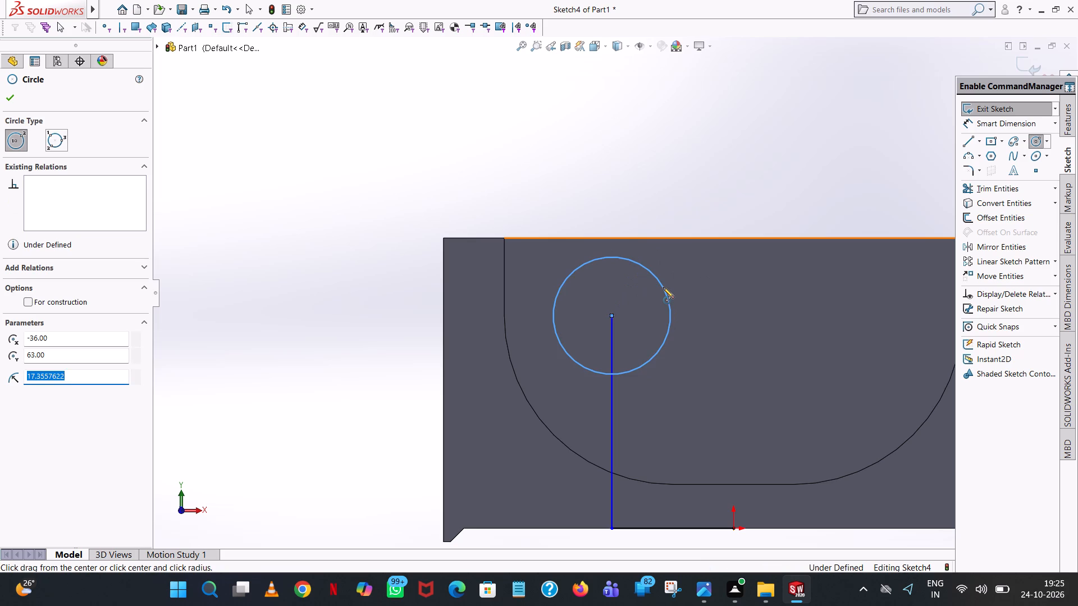
pyautogui.press('1')
pyautogui.press('BackSpace')
pyautogui.write('32/2')
pyautogui.press('Return')
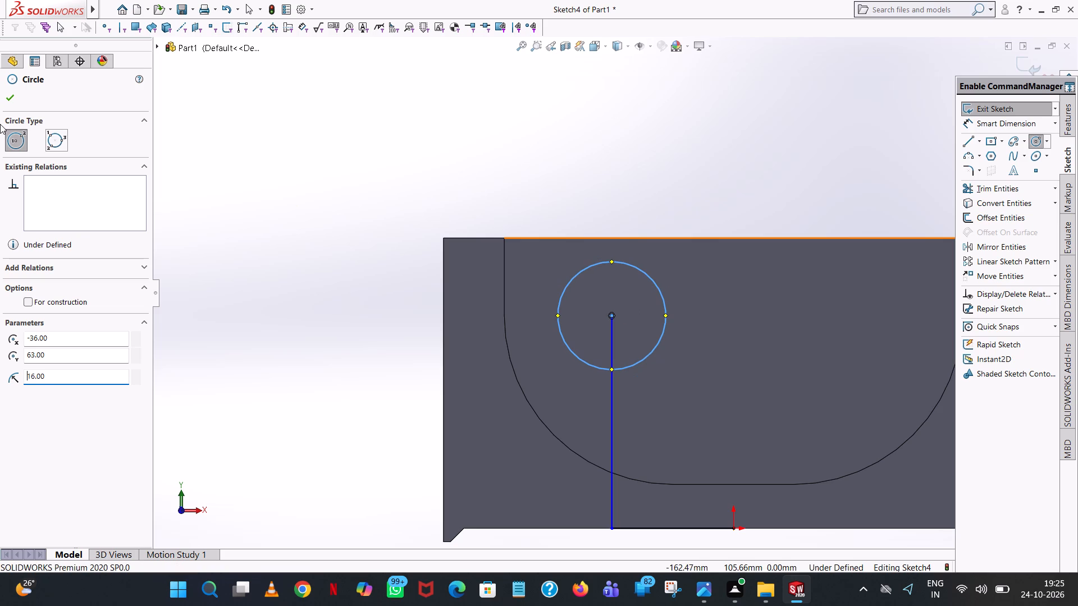
pyautogui.click(6, 103)
pyautogui.click(591, 97)
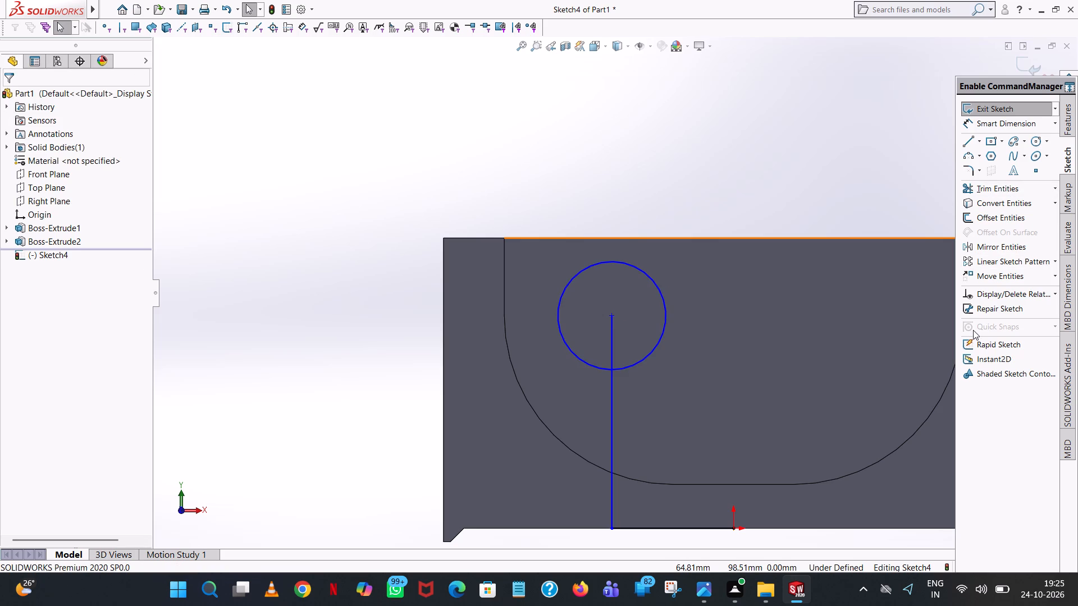
# Dimension the circle's diameter.
pyautogui.click(1002, 119)
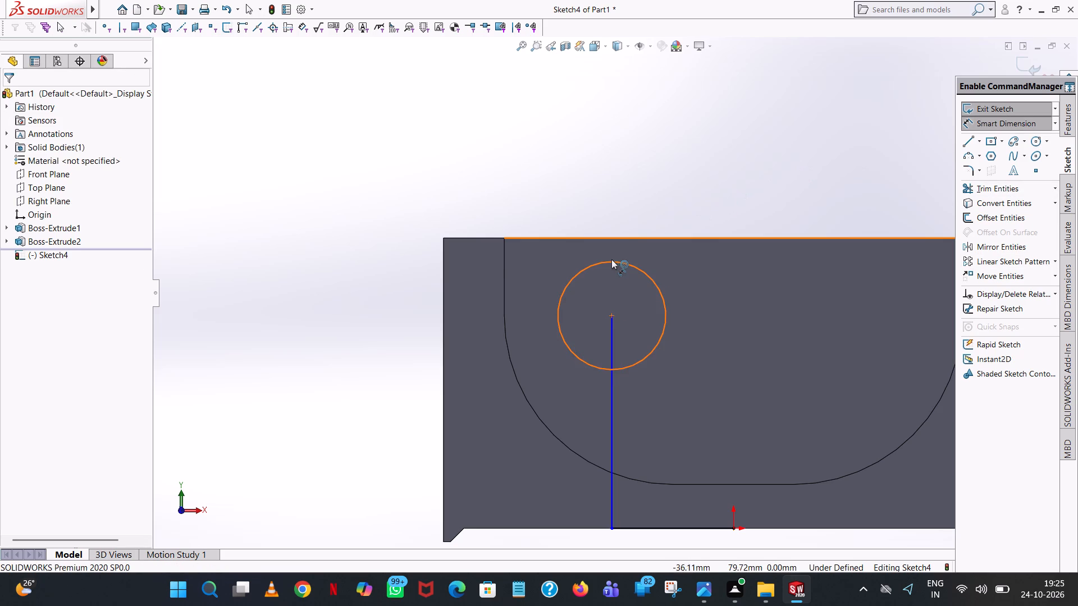
pyautogui.click(611, 259)
pyautogui.click(324, 180)
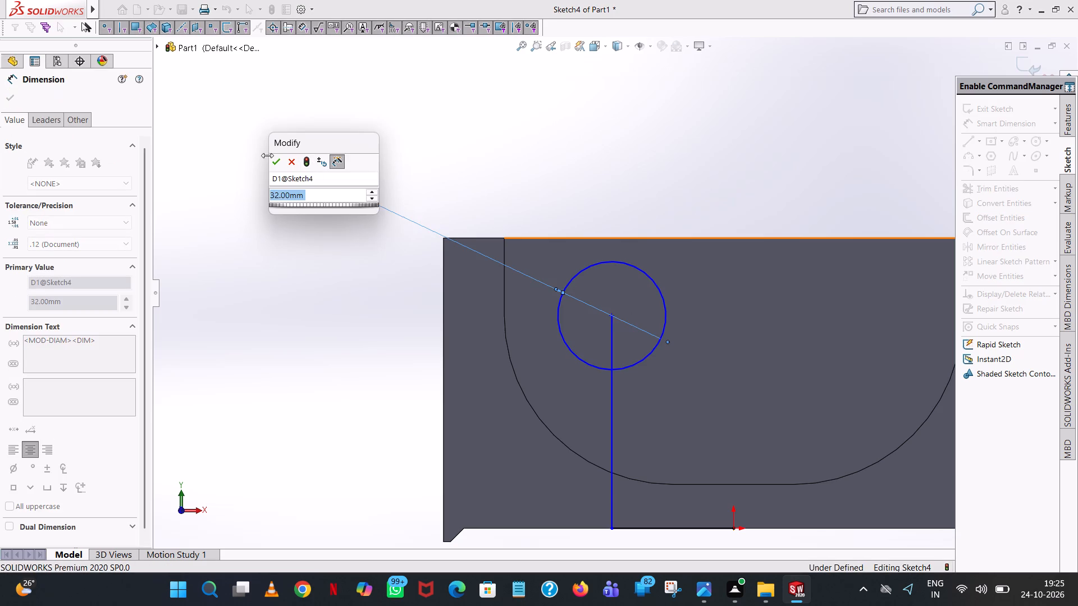
pyautogui.click(271, 163)
pyautogui.click(635, 158)
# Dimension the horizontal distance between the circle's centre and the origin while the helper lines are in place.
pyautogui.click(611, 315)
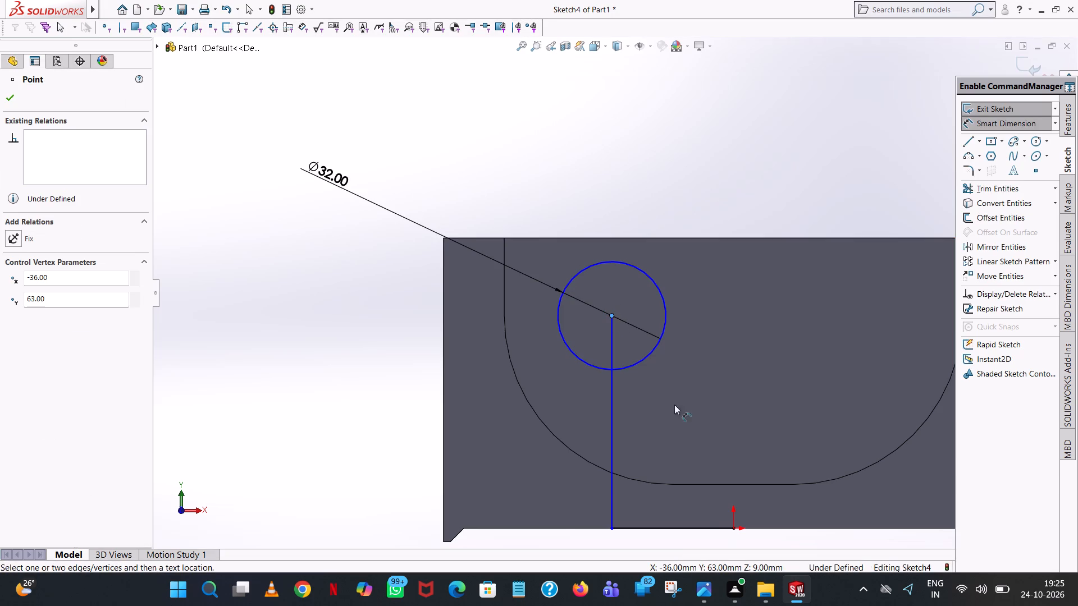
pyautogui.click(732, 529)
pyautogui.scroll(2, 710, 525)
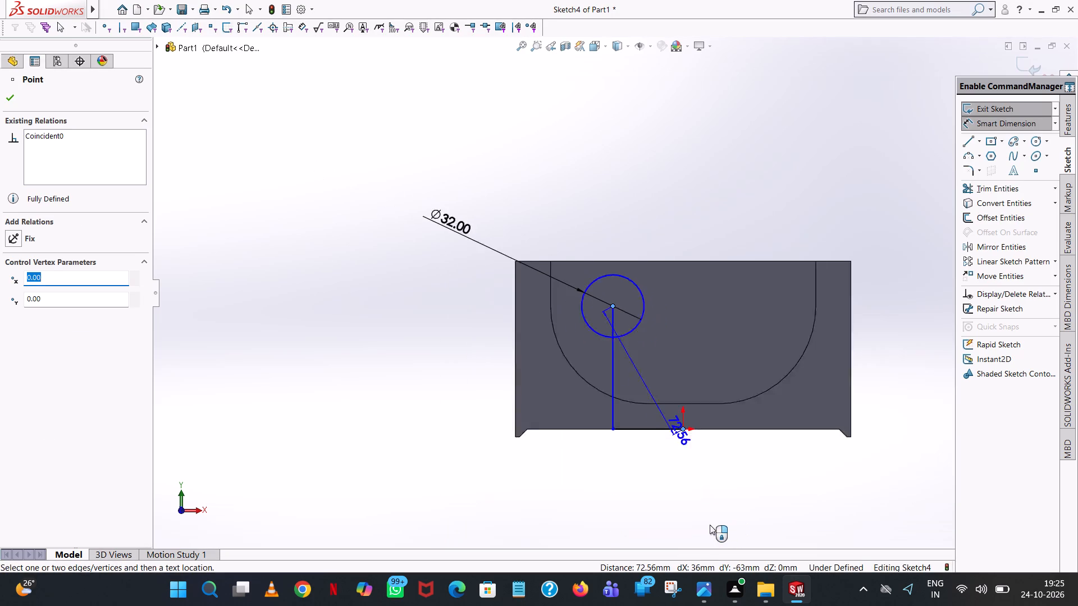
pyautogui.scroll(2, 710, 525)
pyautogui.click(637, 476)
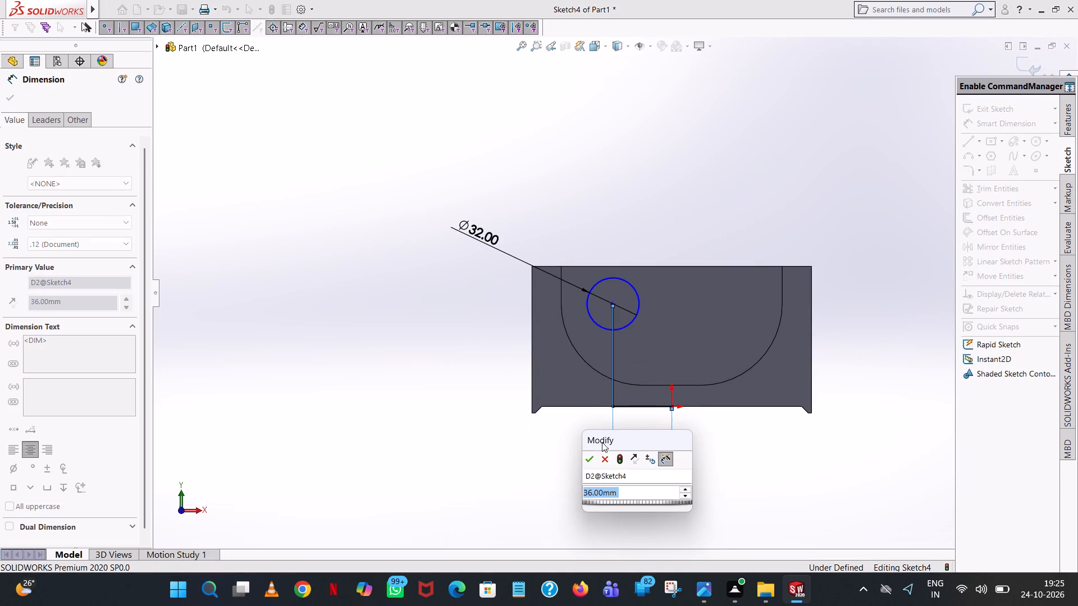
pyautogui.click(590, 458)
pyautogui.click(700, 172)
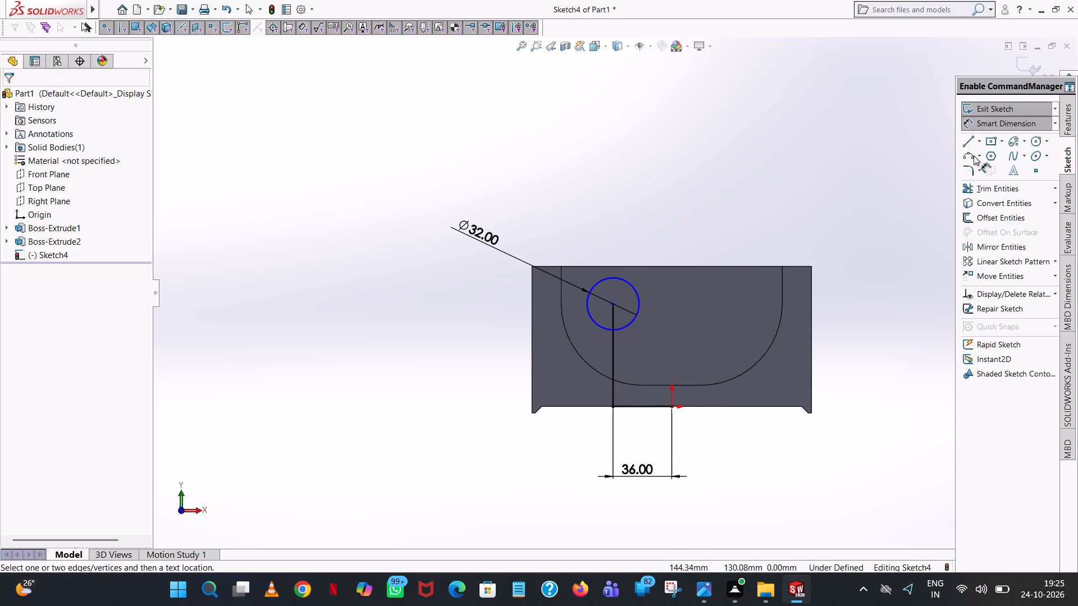
# Trim away the vertical helper line below the circle's centre and the horizontal helper line at the origin.
pyautogui.click(1001, 192)
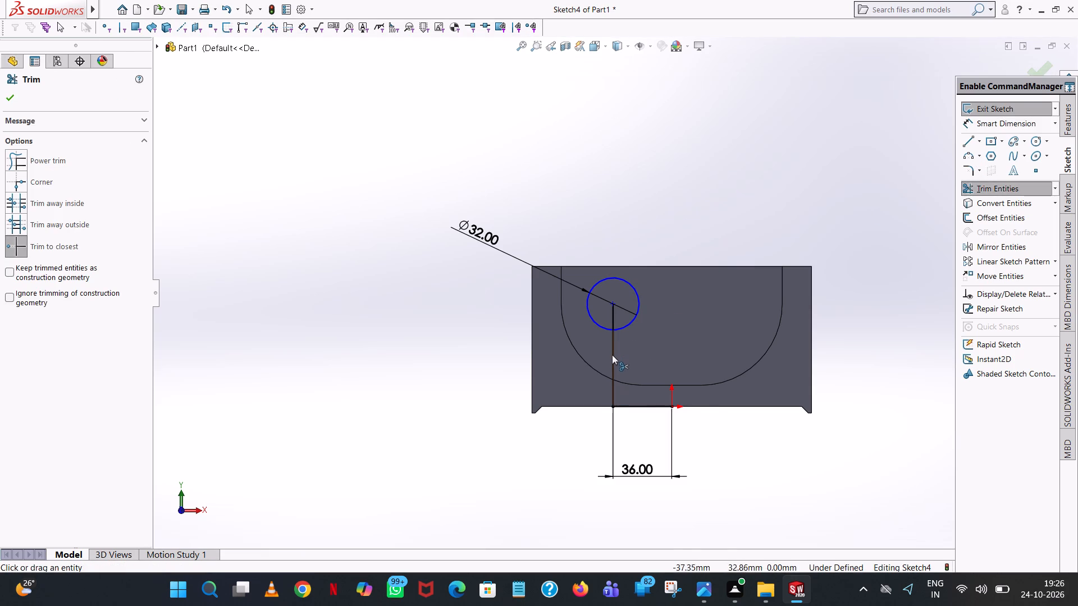
pyautogui.click(613, 357)
pyautogui.click(611, 313)
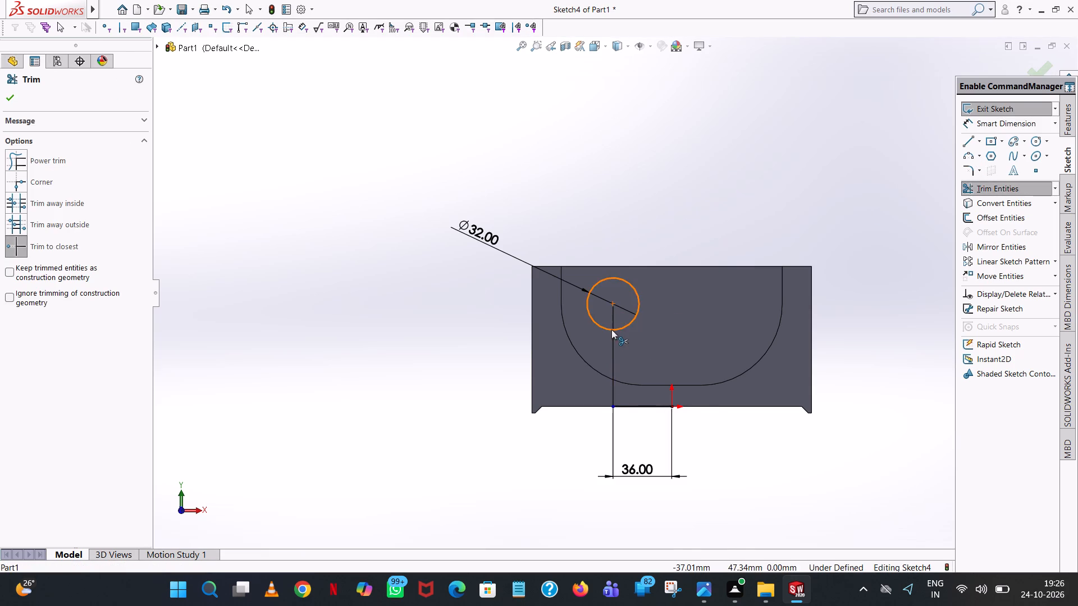
pyautogui.click(628, 405)
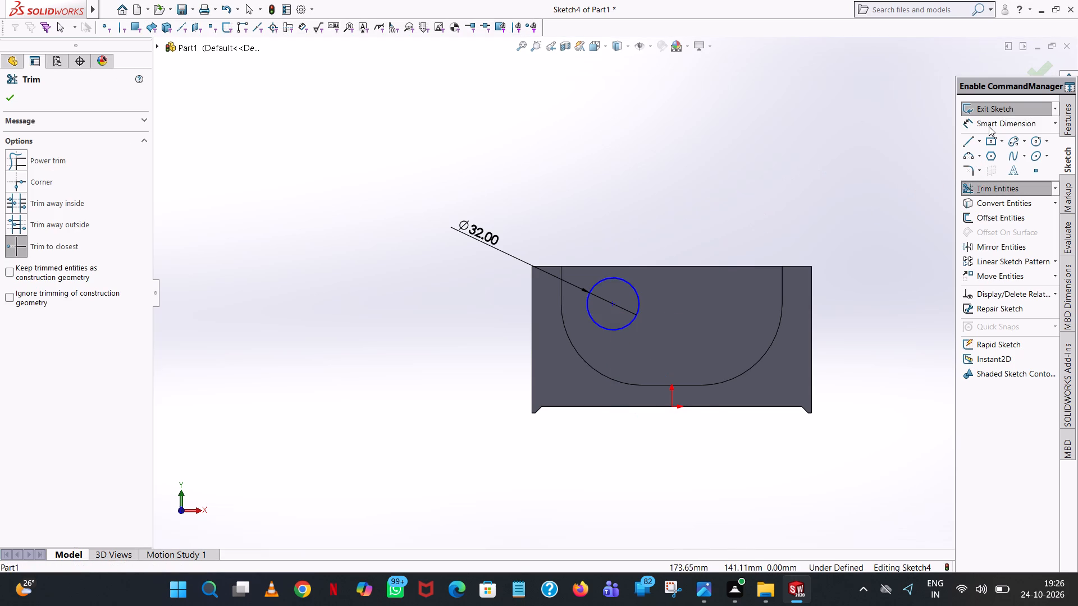
# Dimension the horizontal distance between the circle's centre and the origin.
pyautogui.click(989, 126)
pyautogui.click(613, 306)
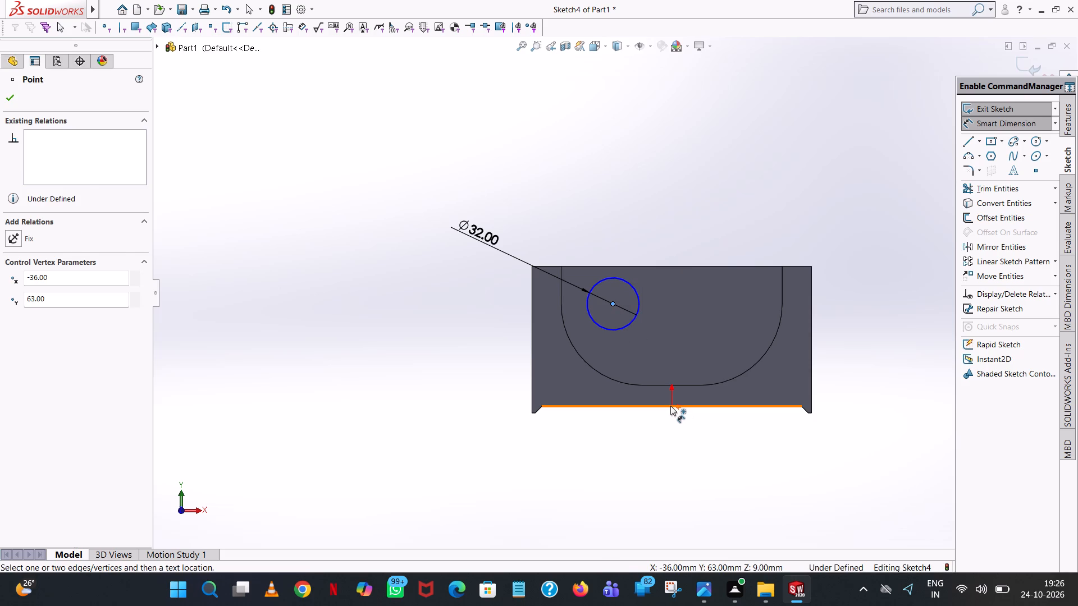
pyautogui.click(670, 406)
pyautogui.click(644, 485)
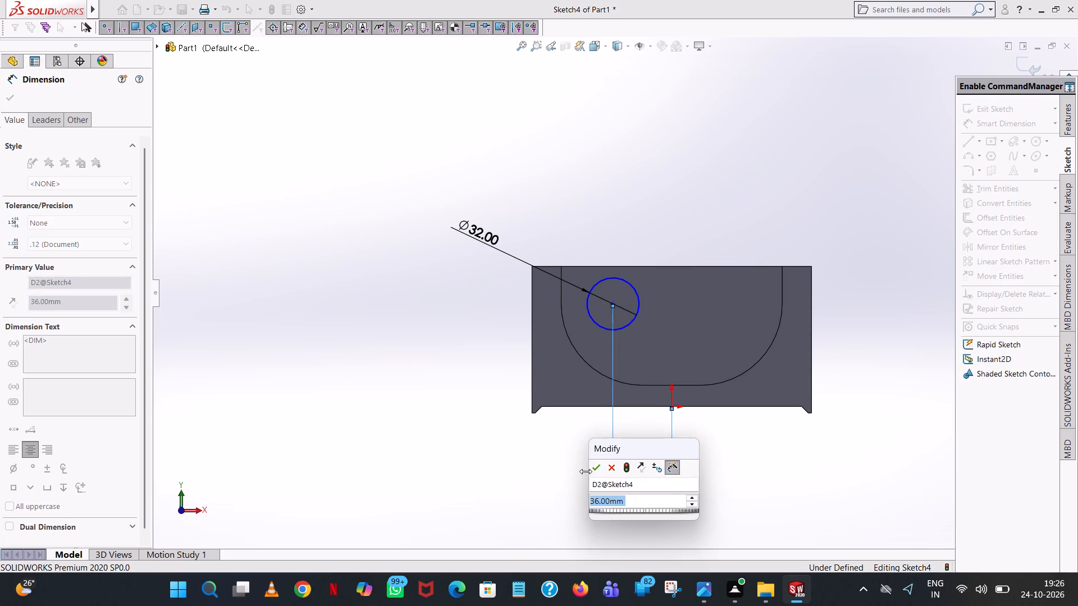
pyautogui.click(591, 470)
pyautogui.click(436, 327)
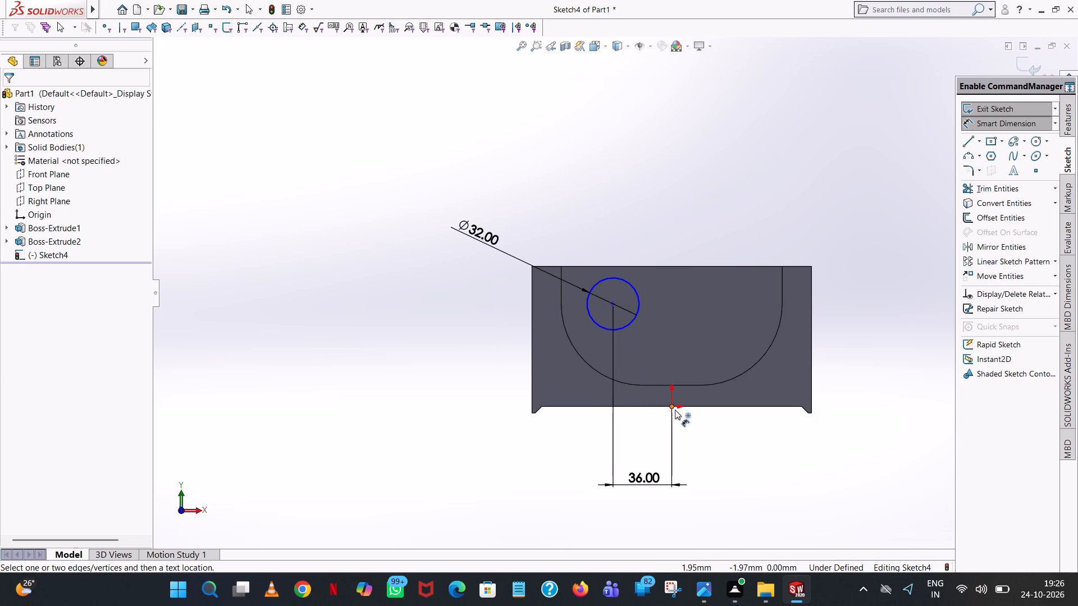
# Dimension the vertical distance between the origin and the circle's centre.
pyautogui.click(674, 407)
pyautogui.click(613, 302)
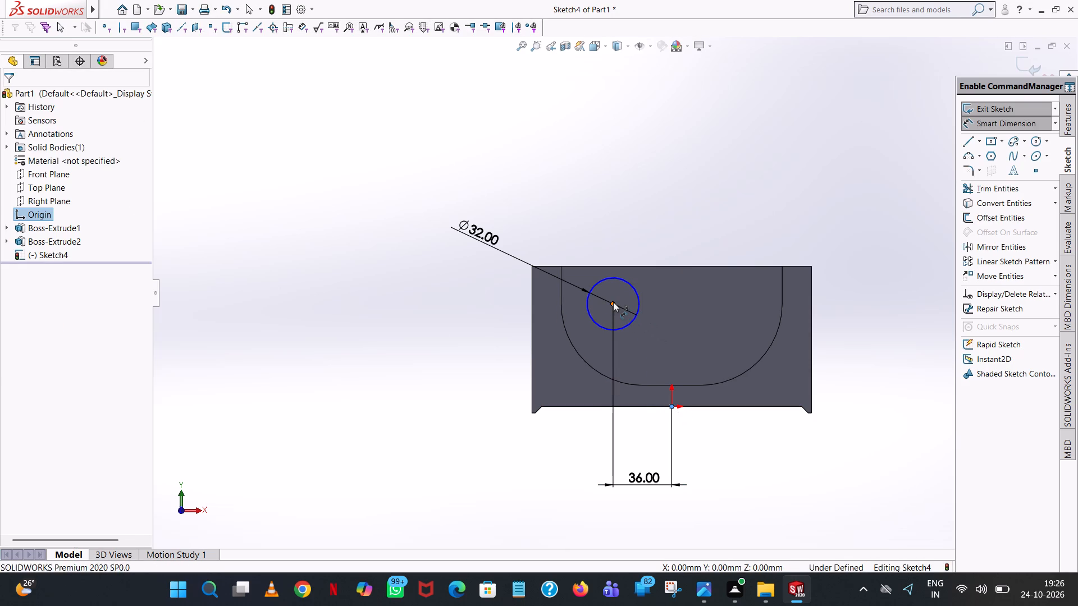
pyautogui.click(406, 304)
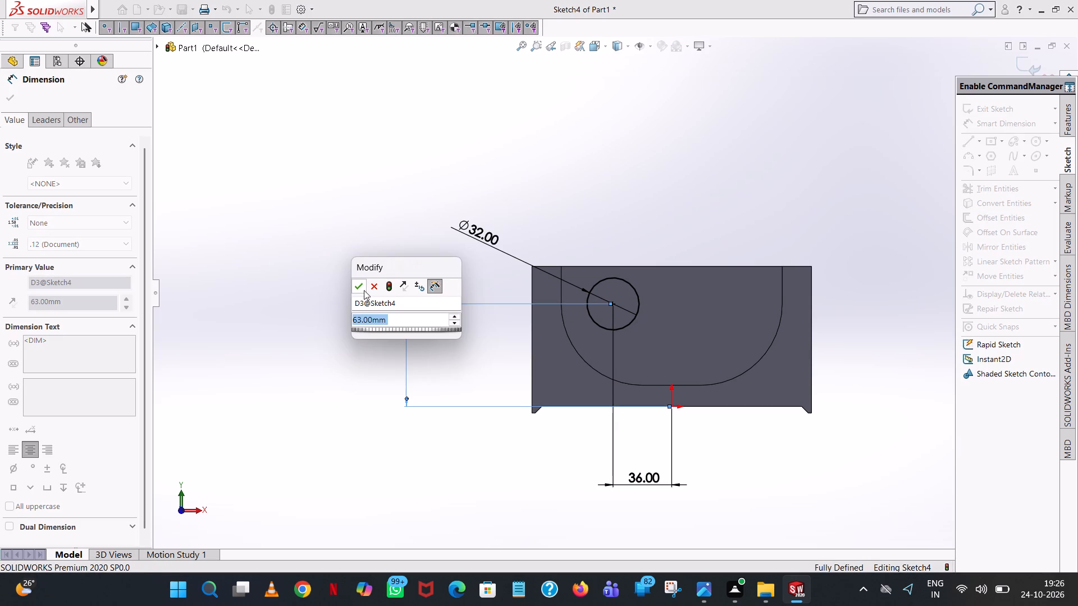
pyautogui.click(362, 286)
pyautogui.click(667, 212)
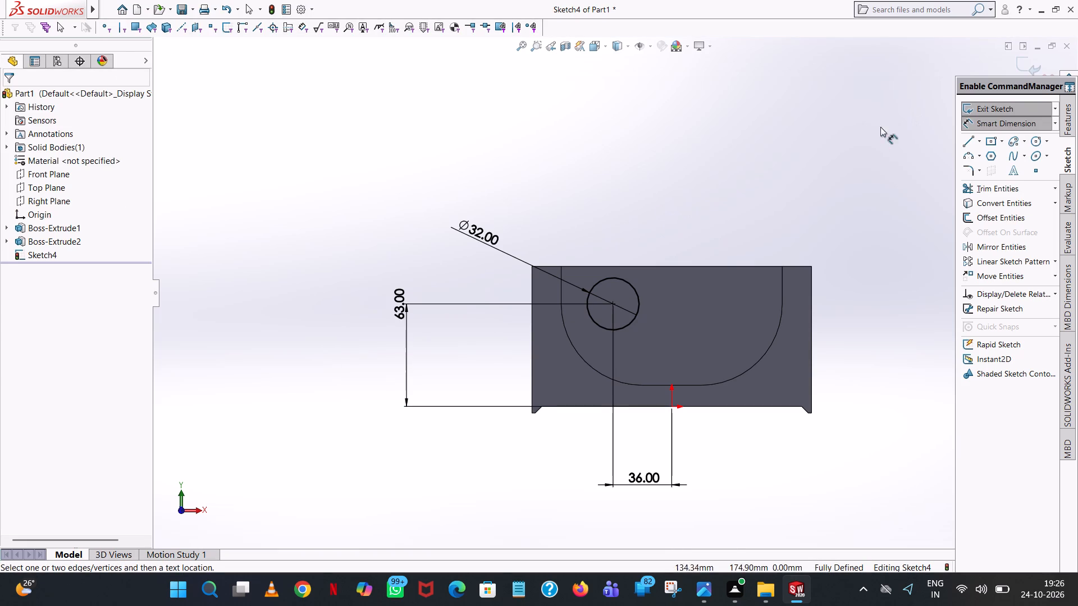
# Sketch a vertical line about 77 mm long upward from the origin, between the circle and the boss's opposite half.
pyautogui.click(966, 140)
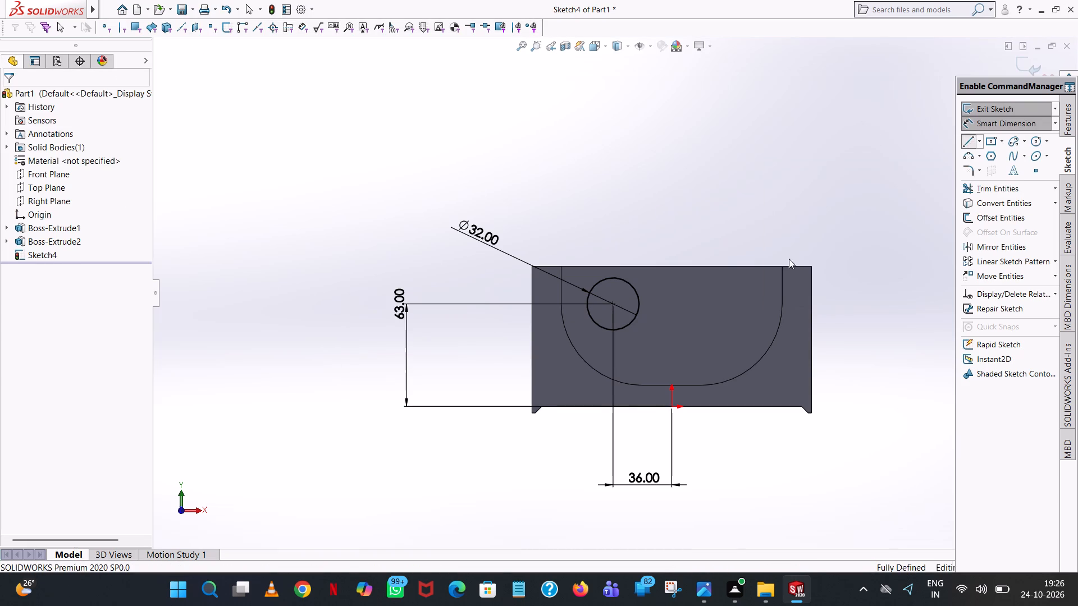
pyautogui.click(671, 408)
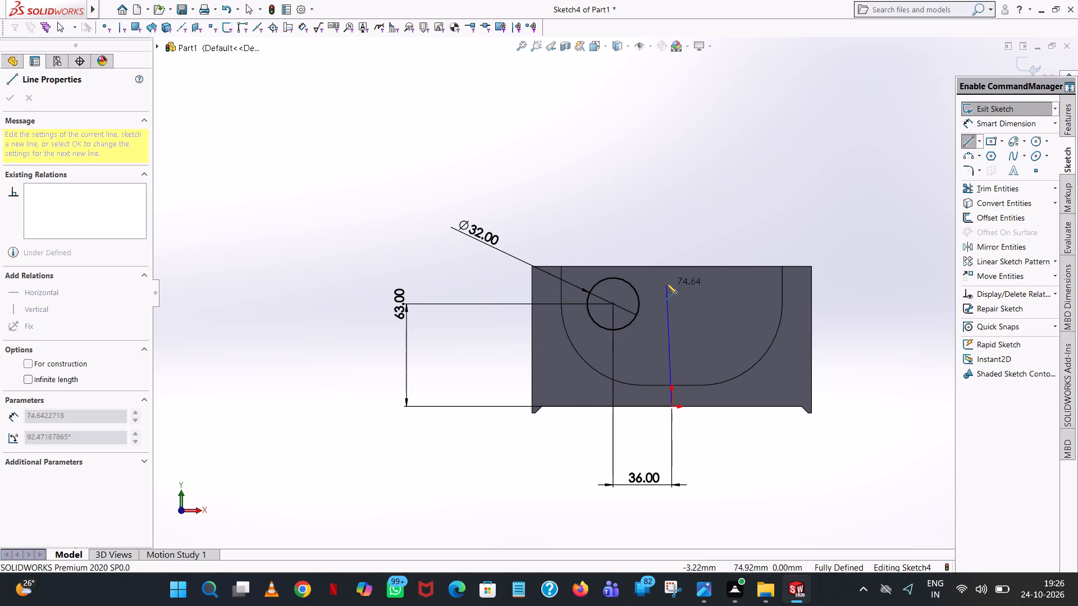
pyautogui.click(670, 281)
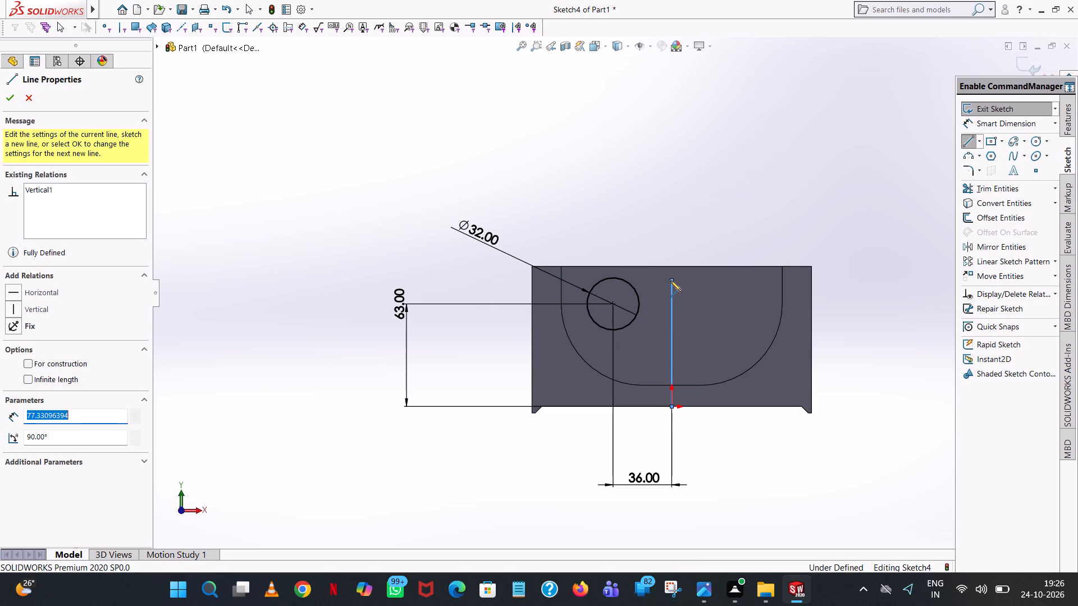
pyautogui.rightClick(670, 281)
pyautogui.click(689, 286)
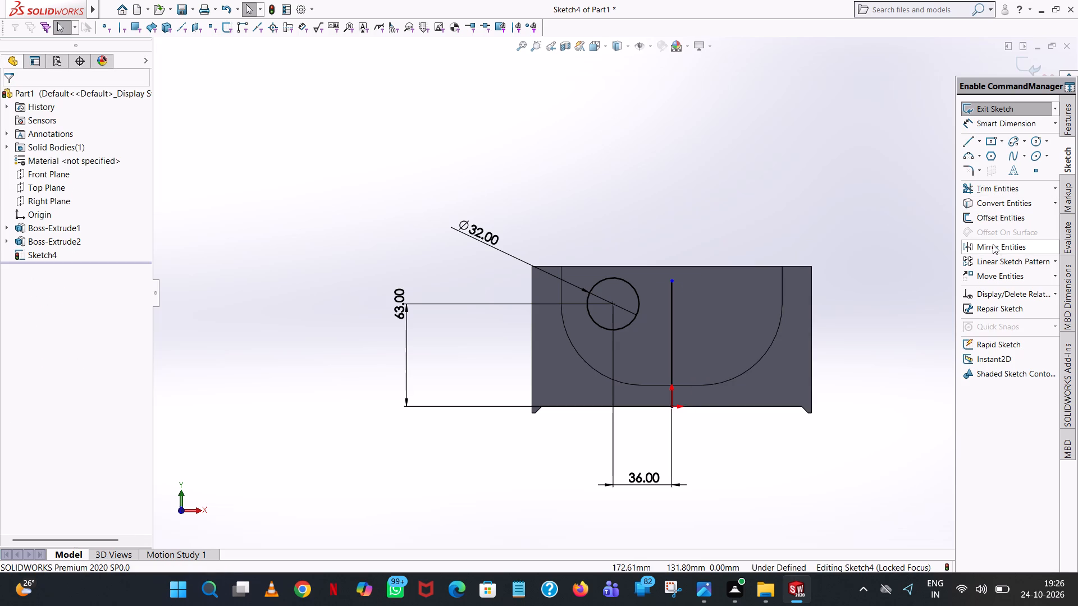
# Mirror the 32 mm circle about the vertical line through the origin, keeping the original circle.
pyautogui.click(995, 249)
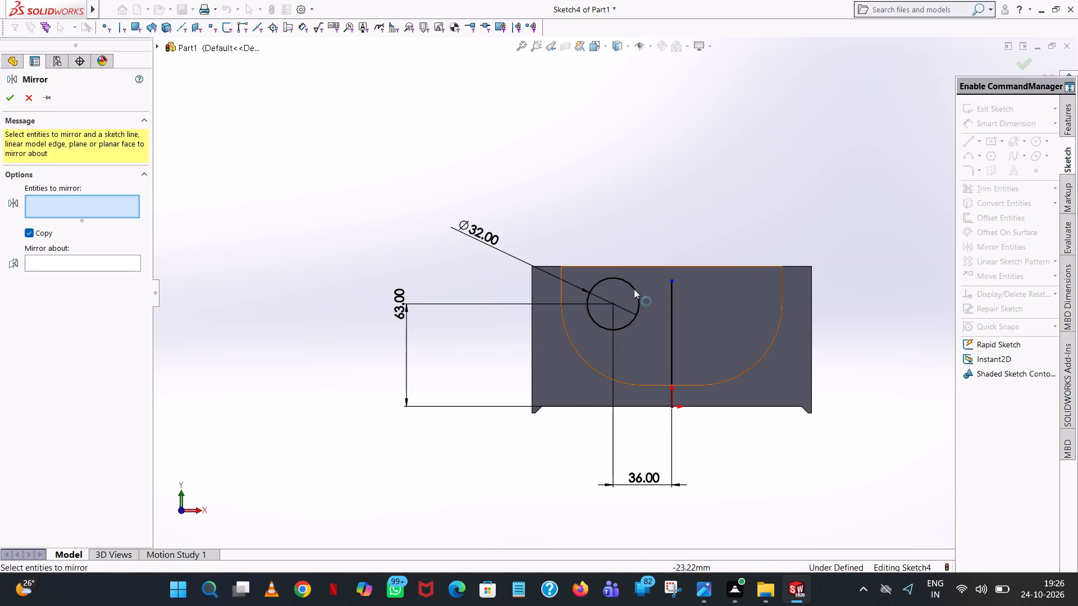
pyautogui.click(634, 289)
pyautogui.click(53, 258)
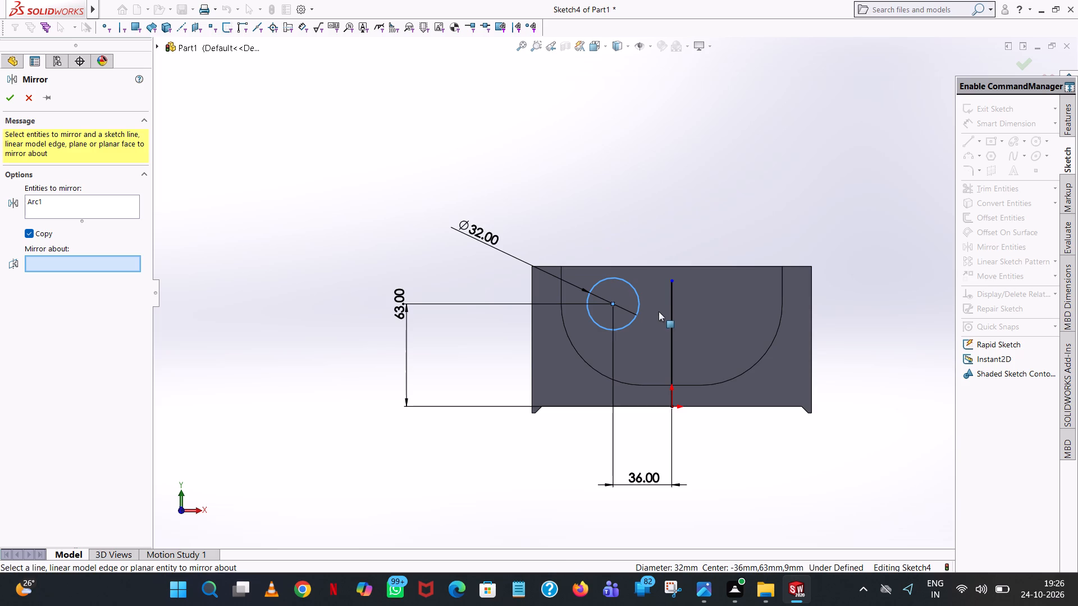
pyautogui.click(673, 328)
pyautogui.click(9, 95)
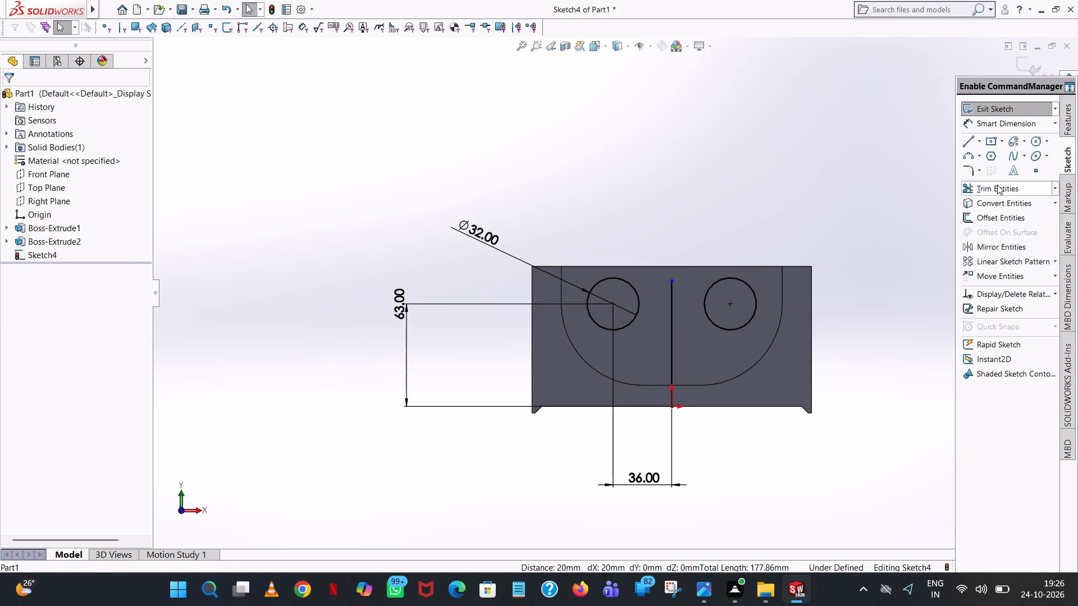
# Trim away the vertical mirror line above the origin.
pyautogui.click(997, 185)
pyautogui.click(675, 323)
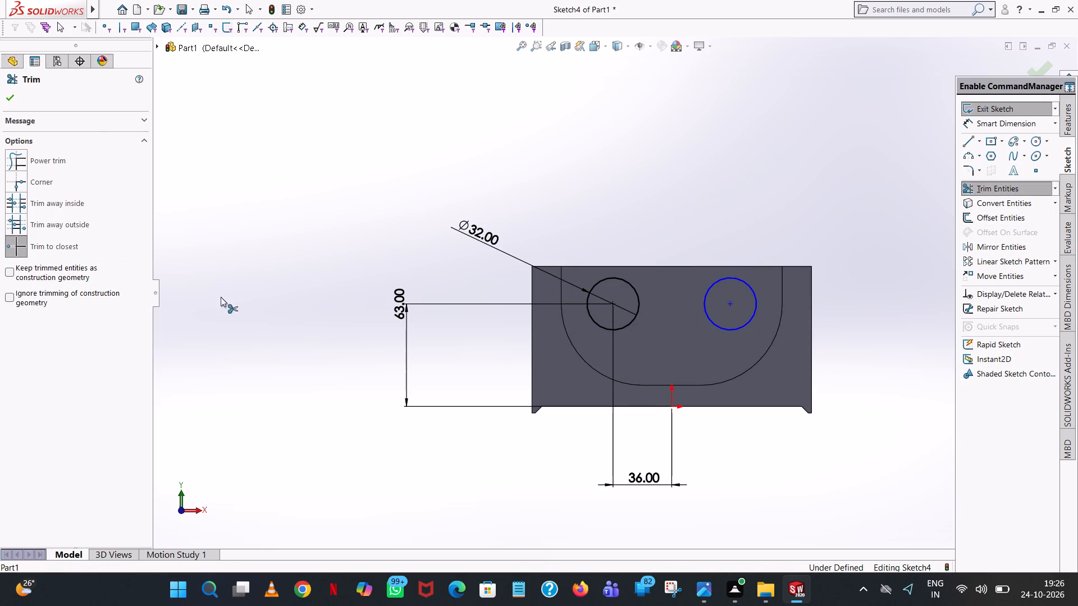
pyautogui.click(6, 99)
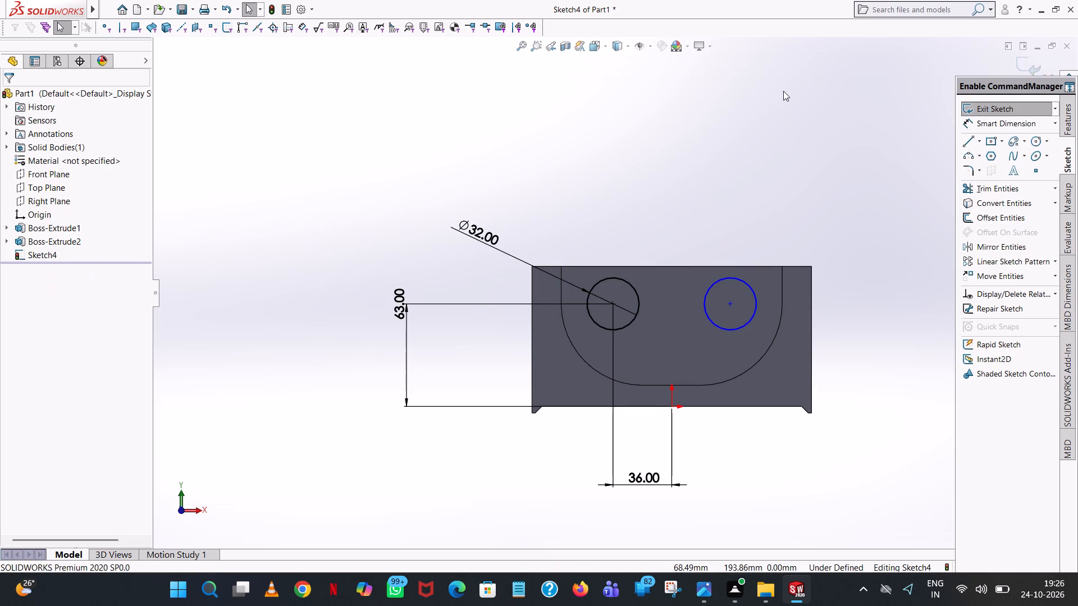
# Add a diameter dimension to the mirrored circle on the U-shaped boss.
pyautogui.click(1026, 125)
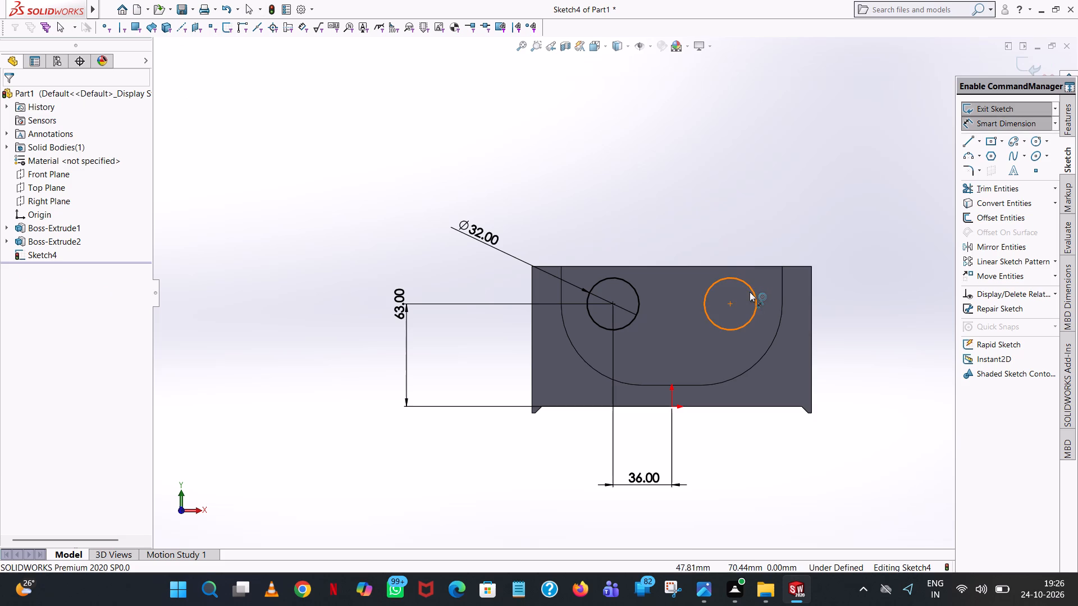
pyautogui.click(750, 292)
pyautogui.click(824, 171)
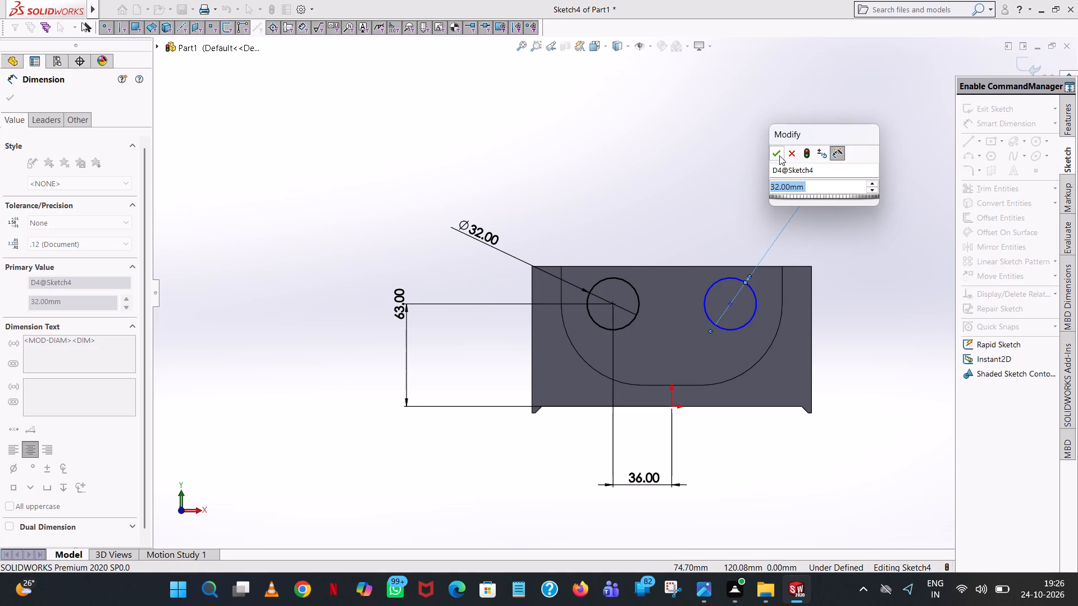
pyautogui.click(779, 154)
pyautogui.click(696, 151)
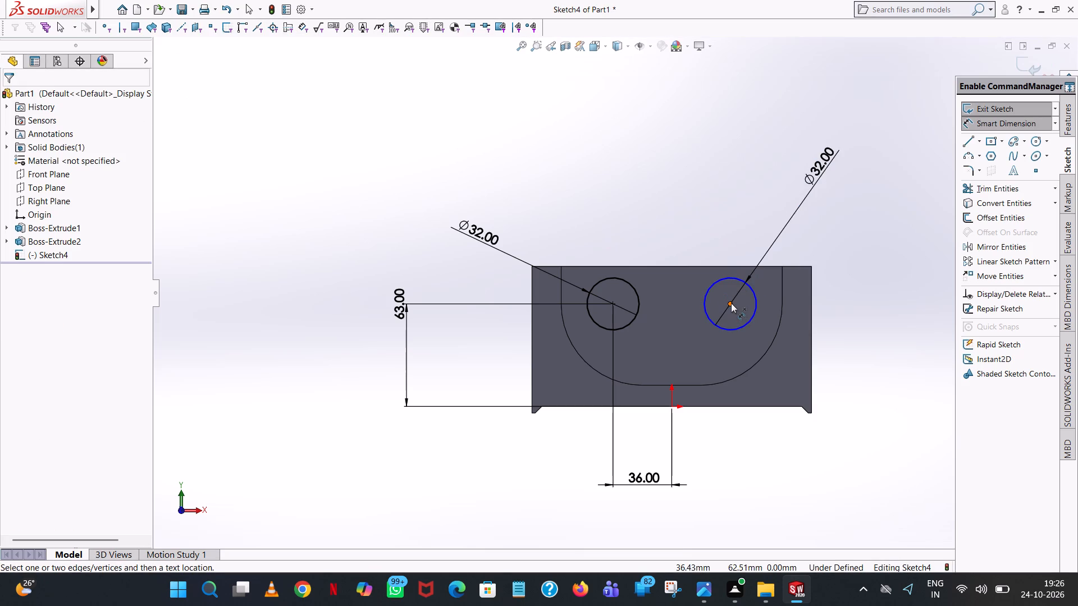
# Dimension the horizontal distance between the mirrored circle's centre and the origin.
pyautogui.click(731, 303)
pyautogui.click(672, 405)
pyautogui.click(711, 491)
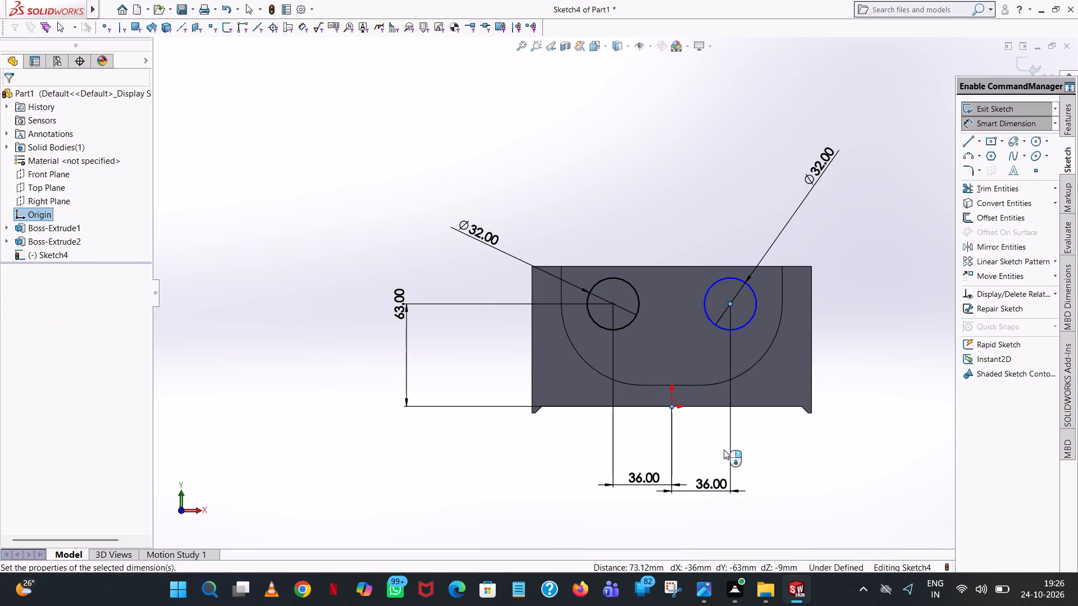
pyautogui.click(662, 467)
pyautogui.click(855, 459)
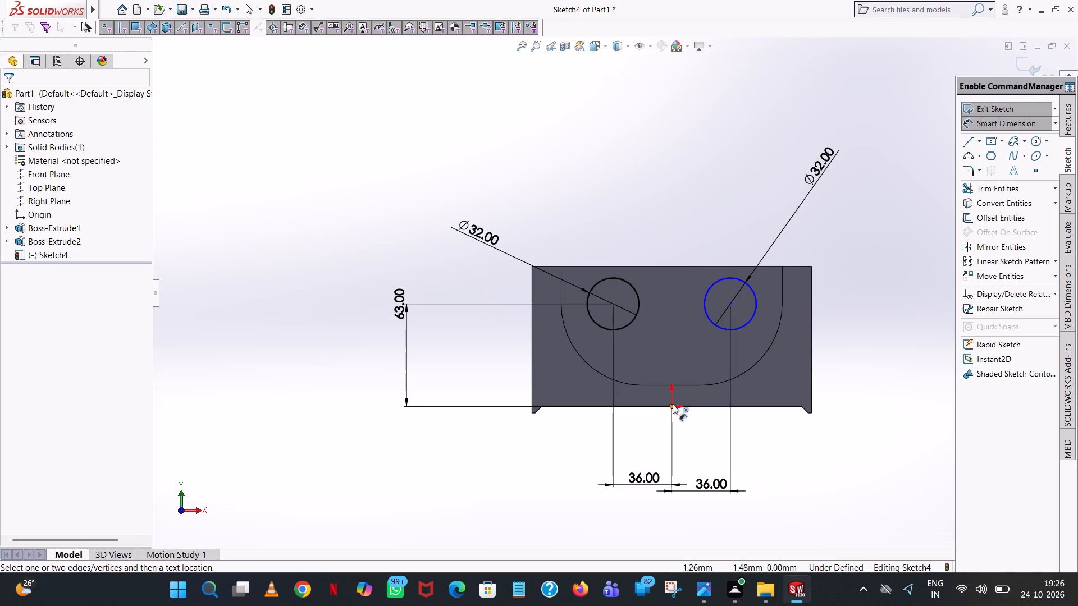
# Dimension the vertical distance between the origin and the mirrored circle's centre.
pyautogui.click(670, 407)
pyautogui.click(733, 301)
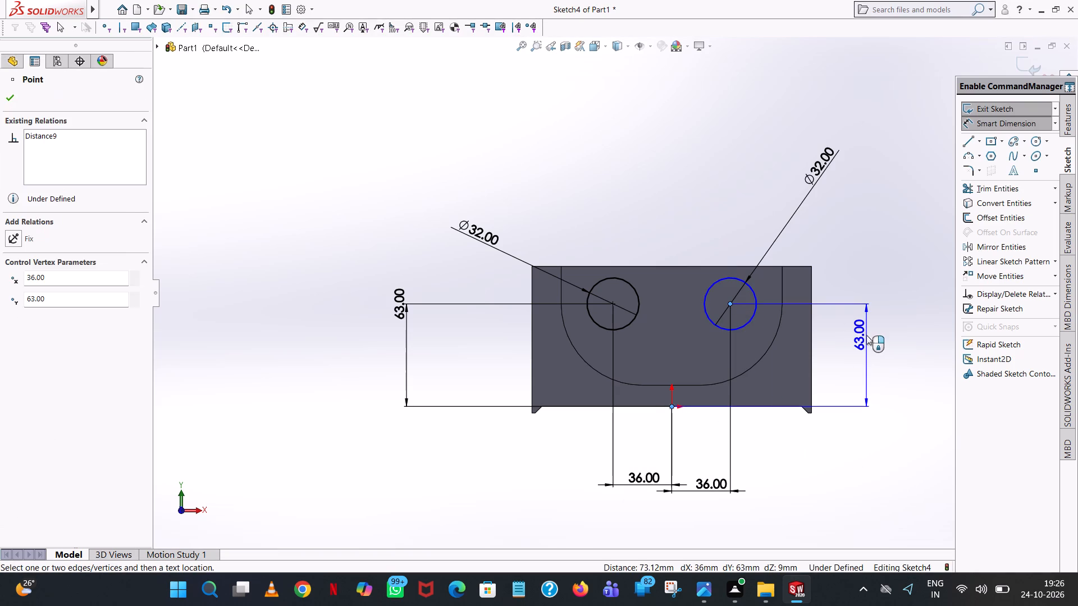
pyautogui.click(866, 335)
pyautogui.click(822, 313)
pyautogui.click(878, 221)
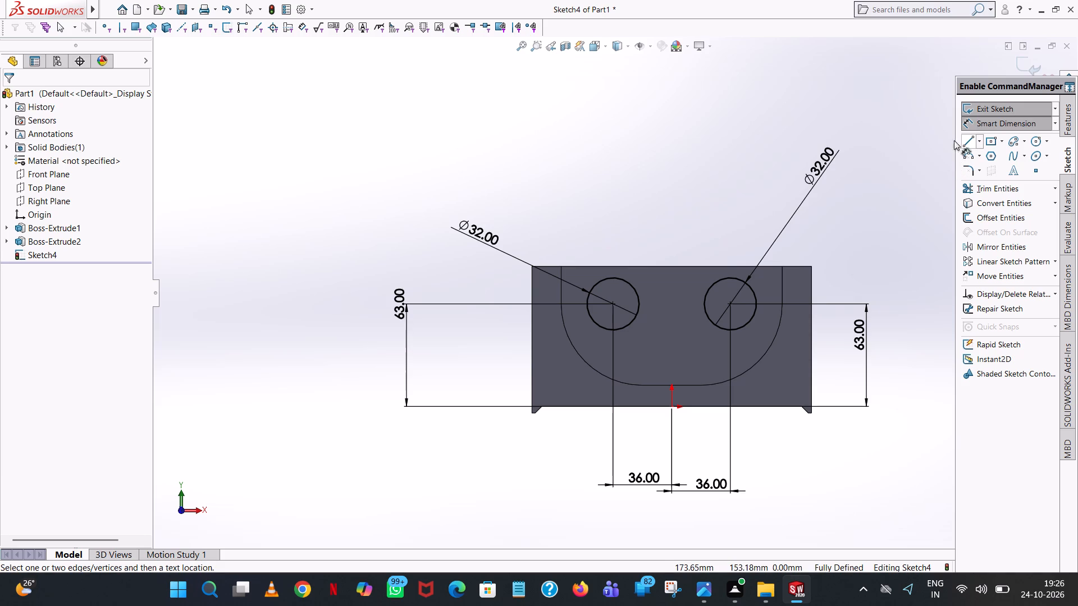
# Cut-extrude both circles through the boss and plate with a blind depth of 89 mm.
pyautogui.moveTo(828, 228); pyautogui.dragTo(718, 307, button='middle')
pyautogui.click(1065, 124)
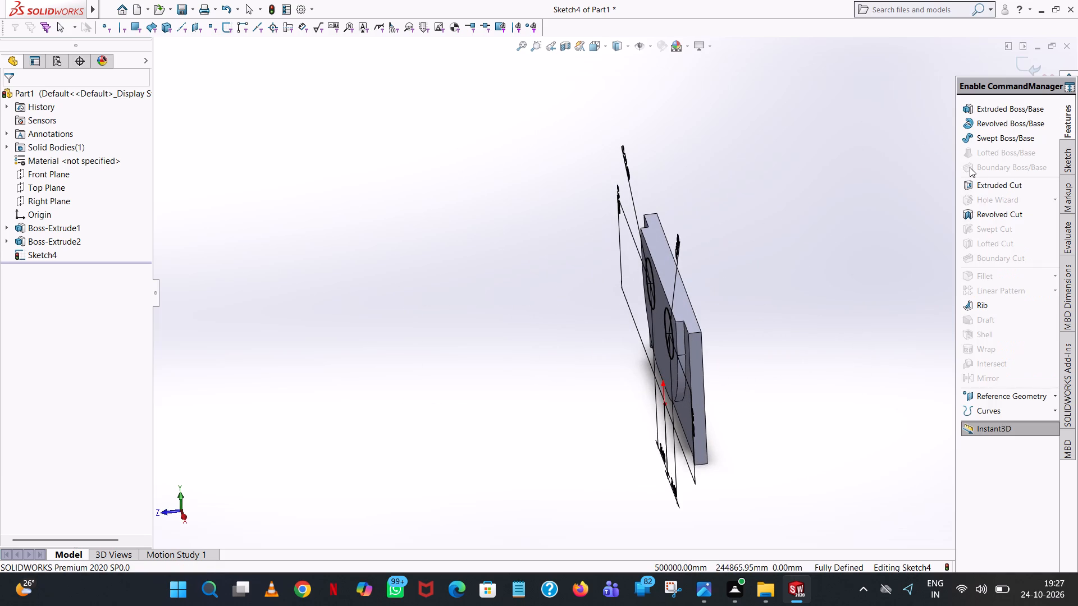
pyautogui.click(995, 182)
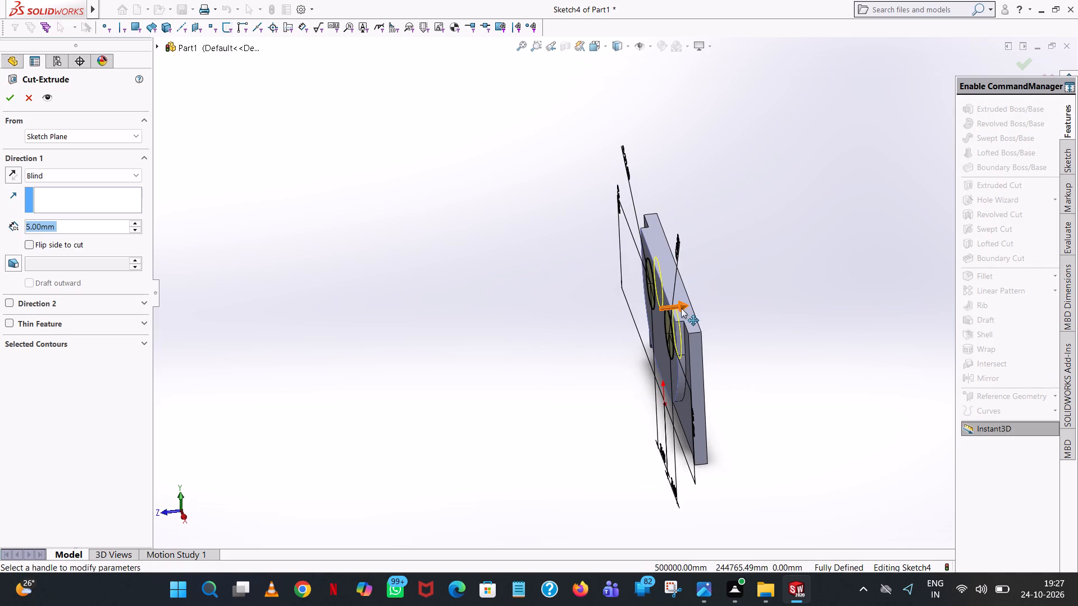
pyautogui.moveTo(680, 307); pyautogui.dragTo(804, 296)
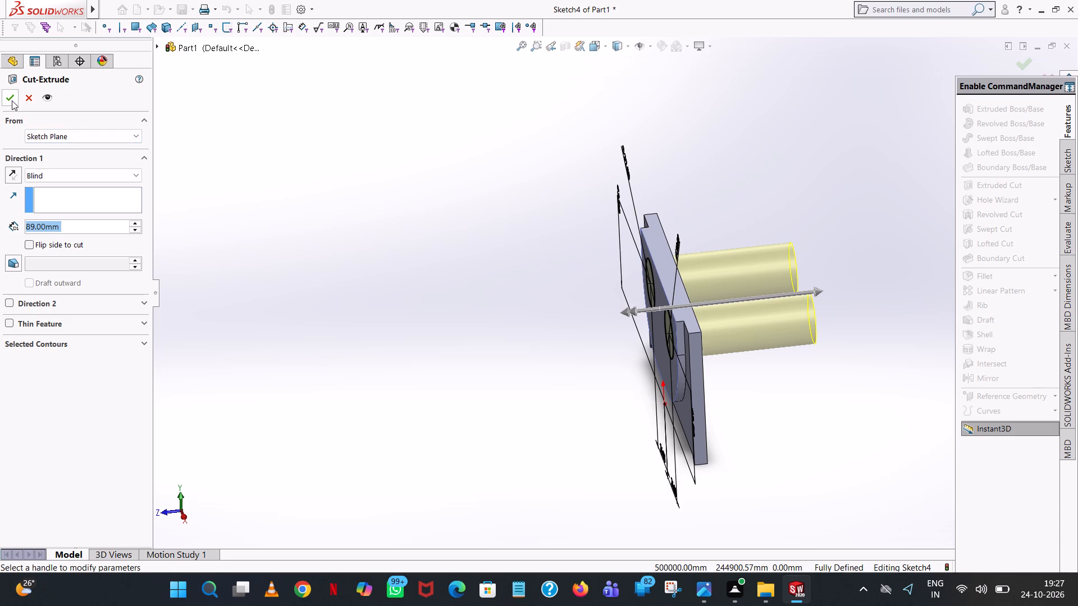
pyautogui.click(6, 98)
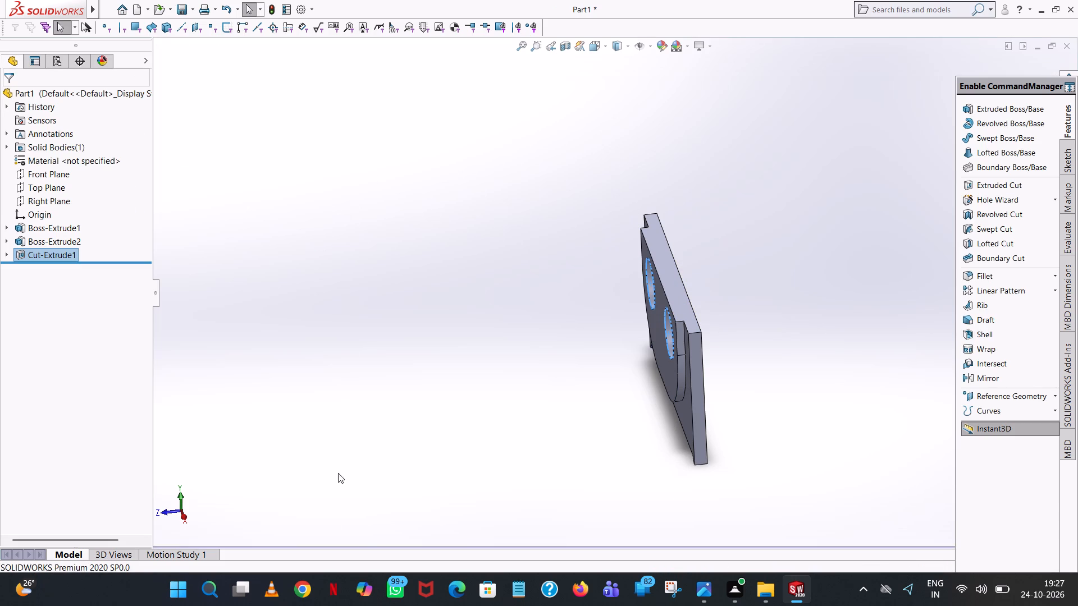
pyautogui.click(802, 223)
# Start an extruded-cut sketch on the U-shaped boss's face and draw a 22 mm radius circle concentric with the left hole.
pyautogui.scroll(1, 781, 288)
pyautogui.moveTo(786, 260); pyautogui.dragTo(804, 215, button='middle')
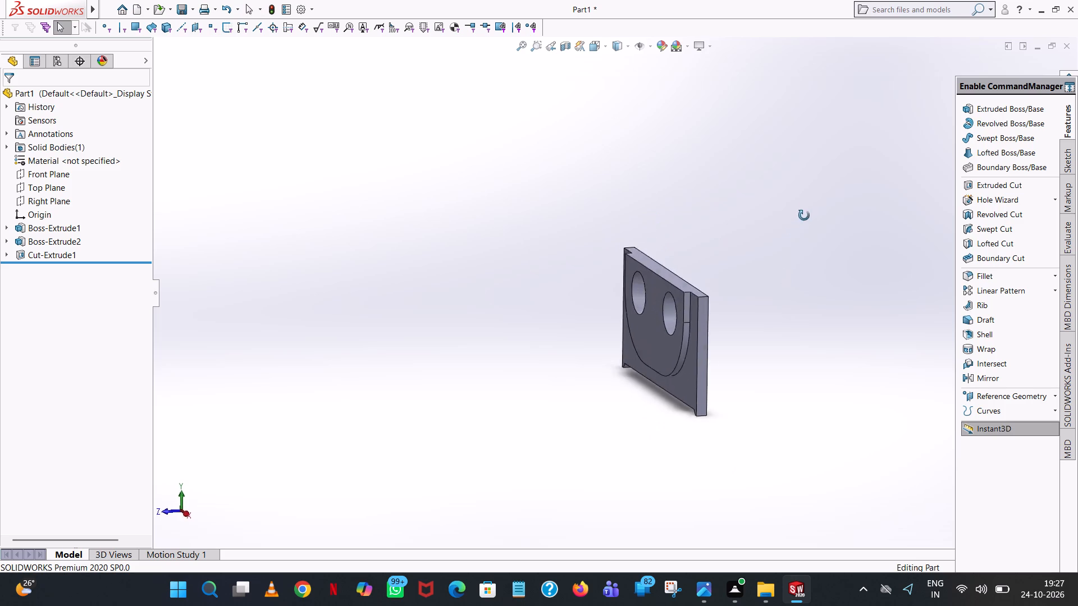
pyautogui.moveTo(804, 215); pyautogui.dragTo(873, 223, button='middle')
pyautogui.scroll(1, 839, 187)
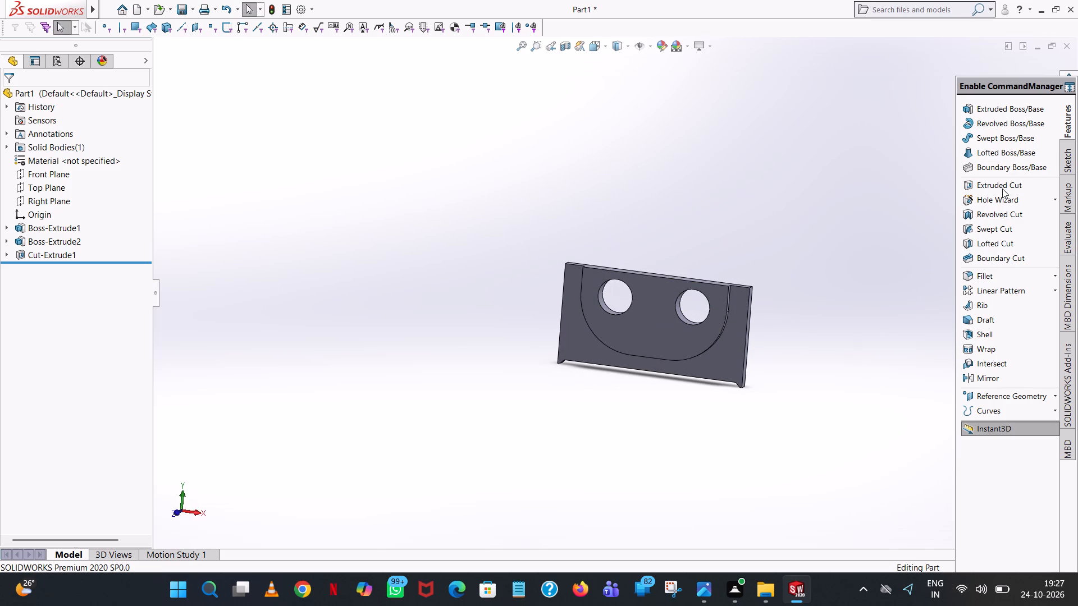
pyautogui.click(1002, 189)
pyautogui.click(642, 326)
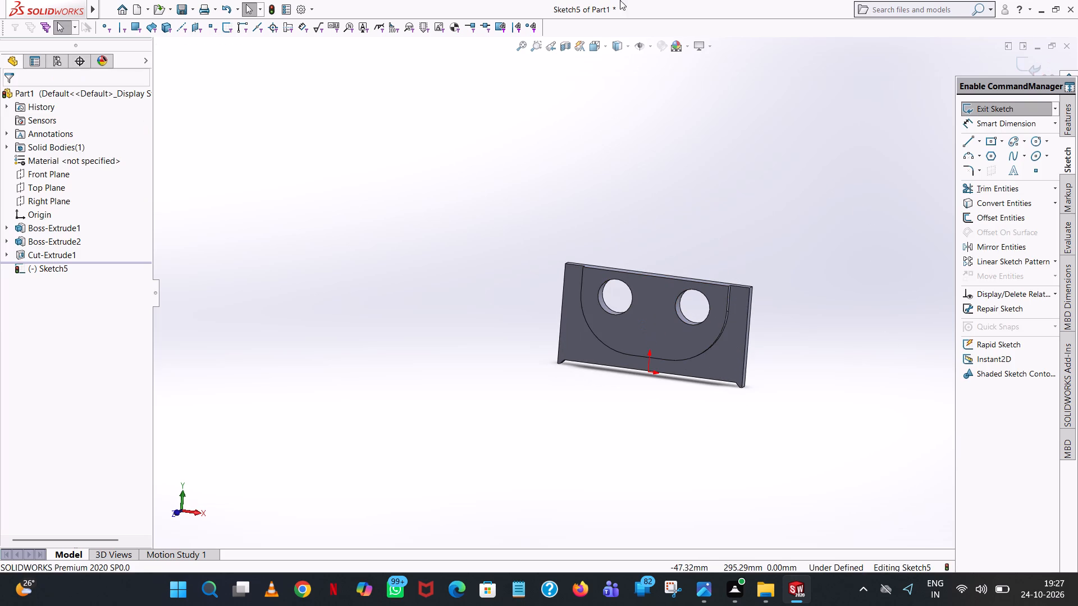
pyautogui.click(605, 48)
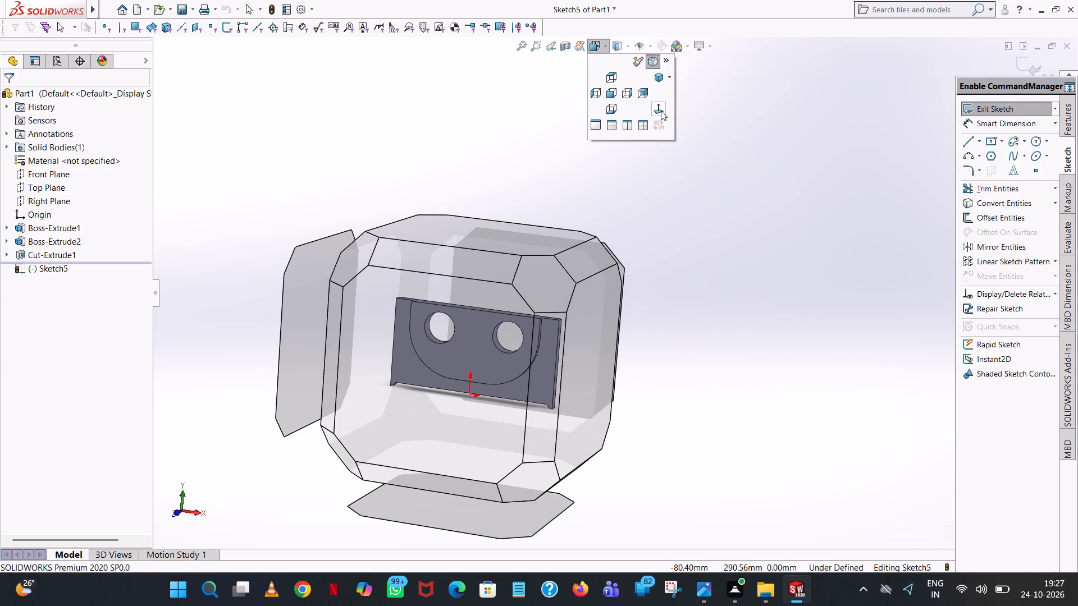
pyautogui.click(661, 109)
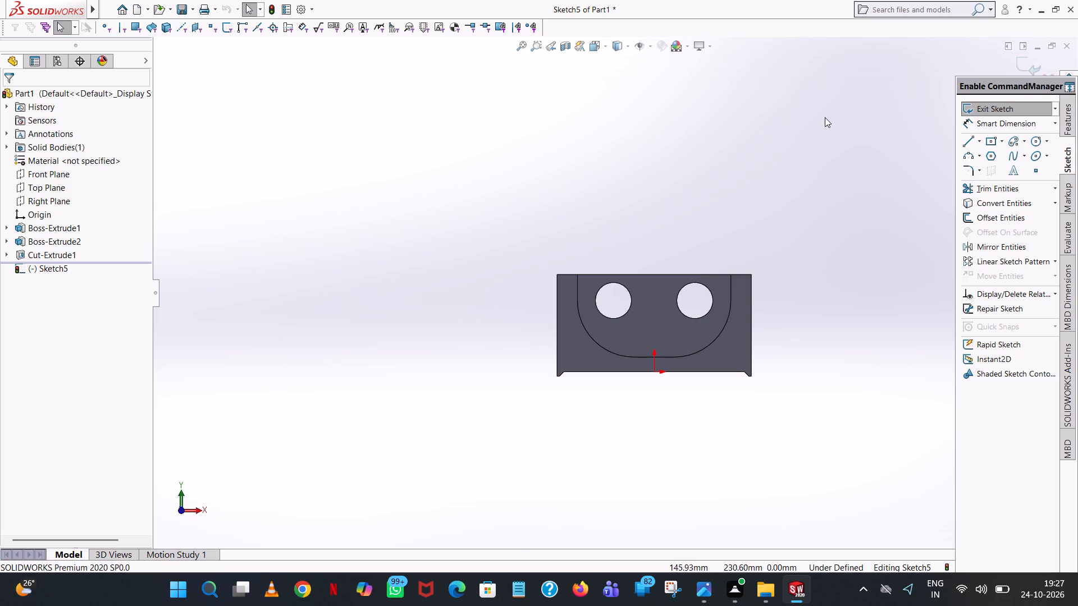
pyautogui.click(1033, 143)
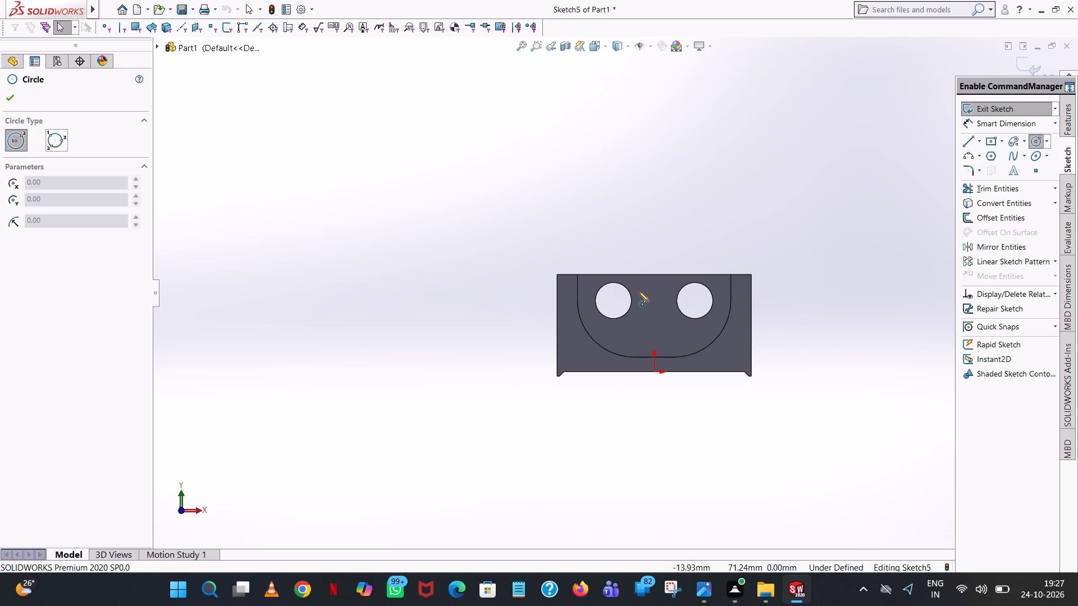
pyautogui.scroll(-4, 638, 291)
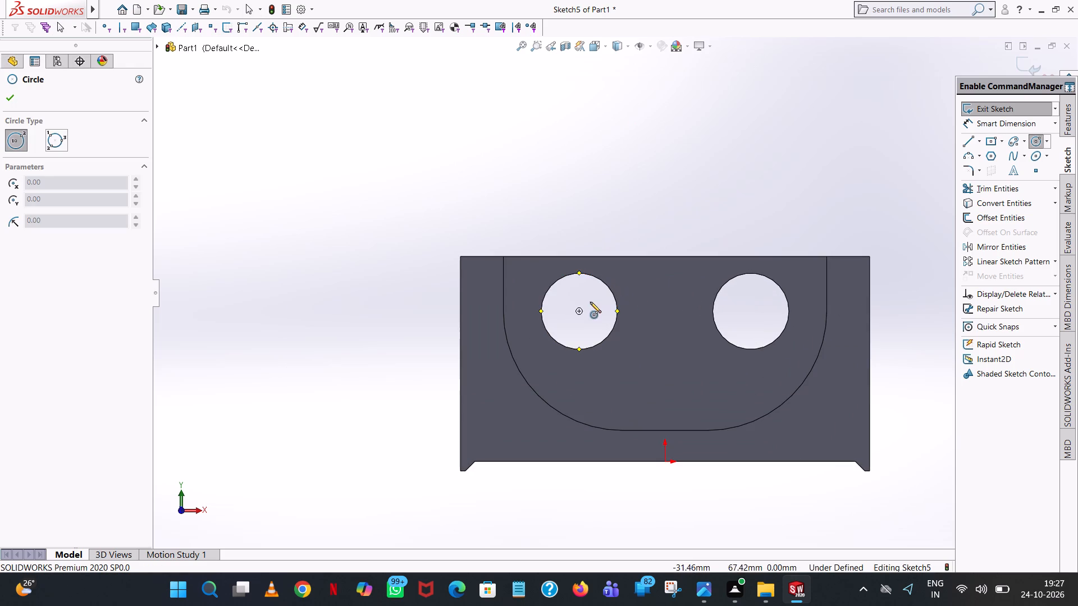
pyautogui.click(579, 310)
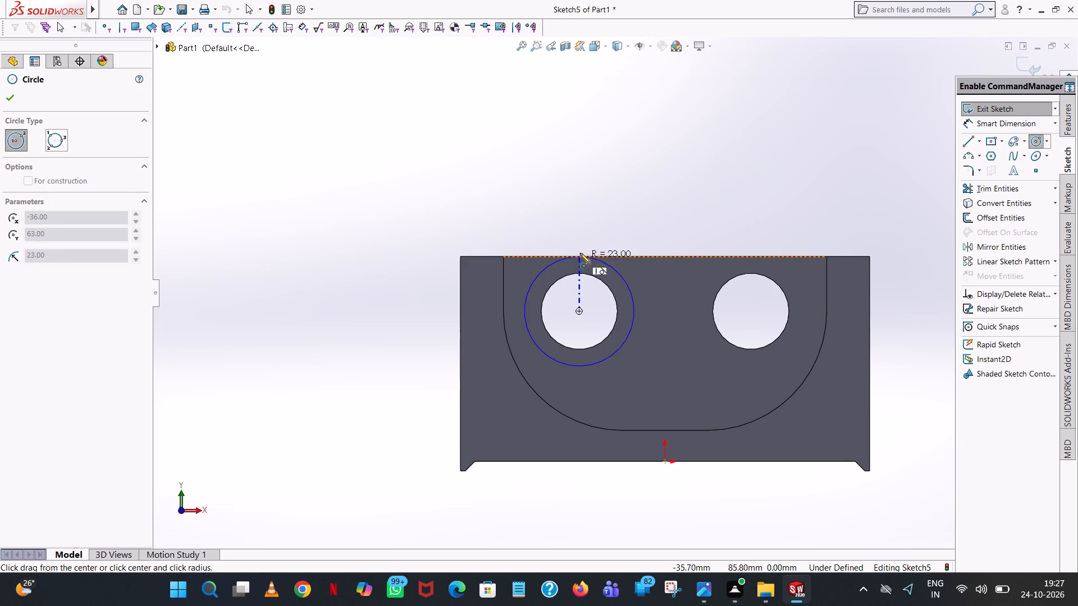
pyautogui.click(580, 267)
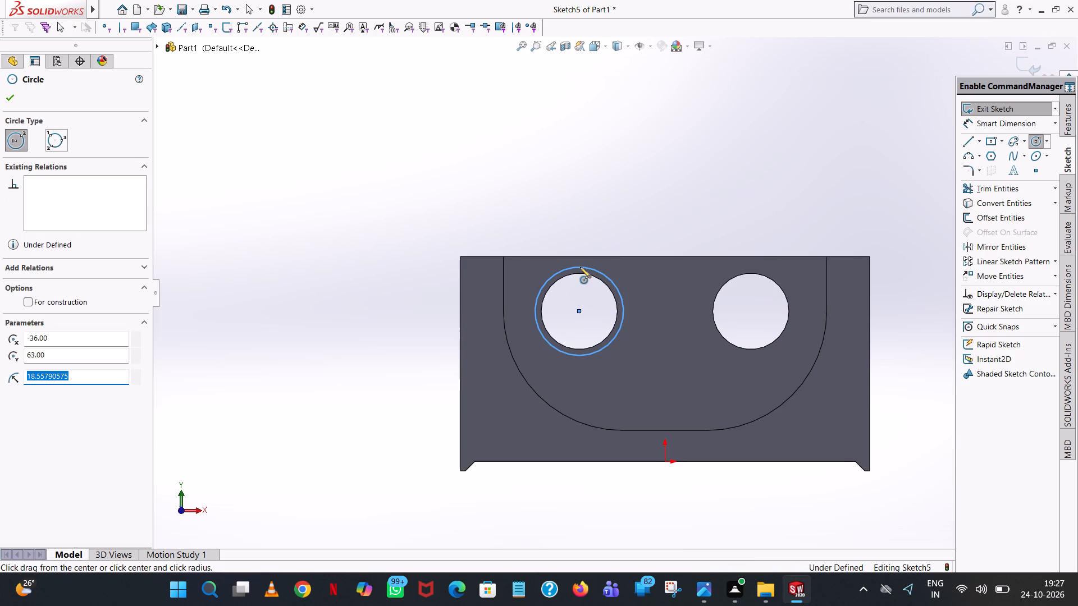
pyautogui.write('22')
pyautogui.press('Return')
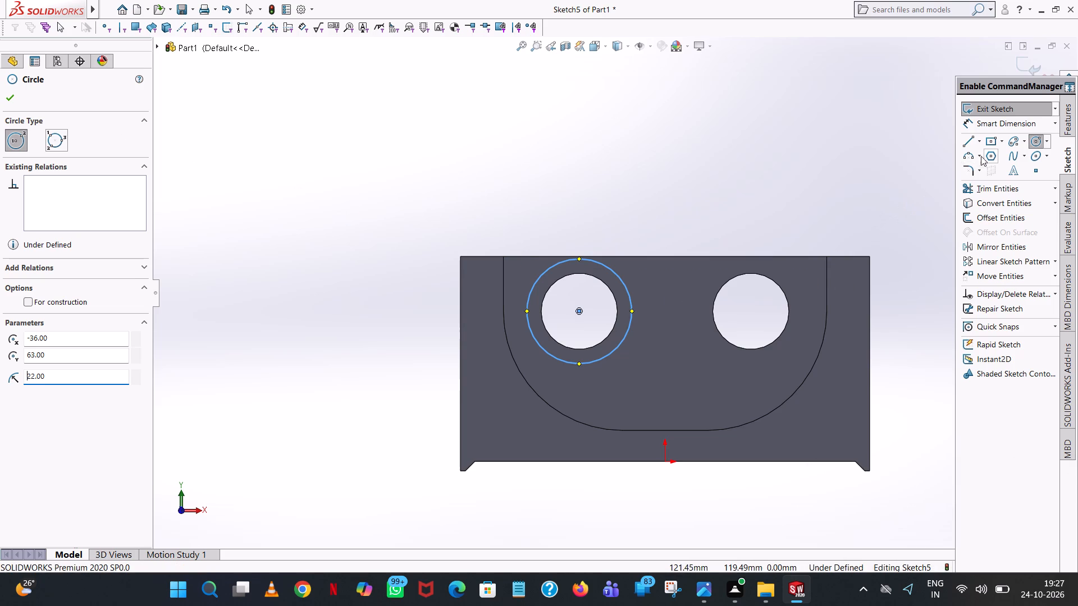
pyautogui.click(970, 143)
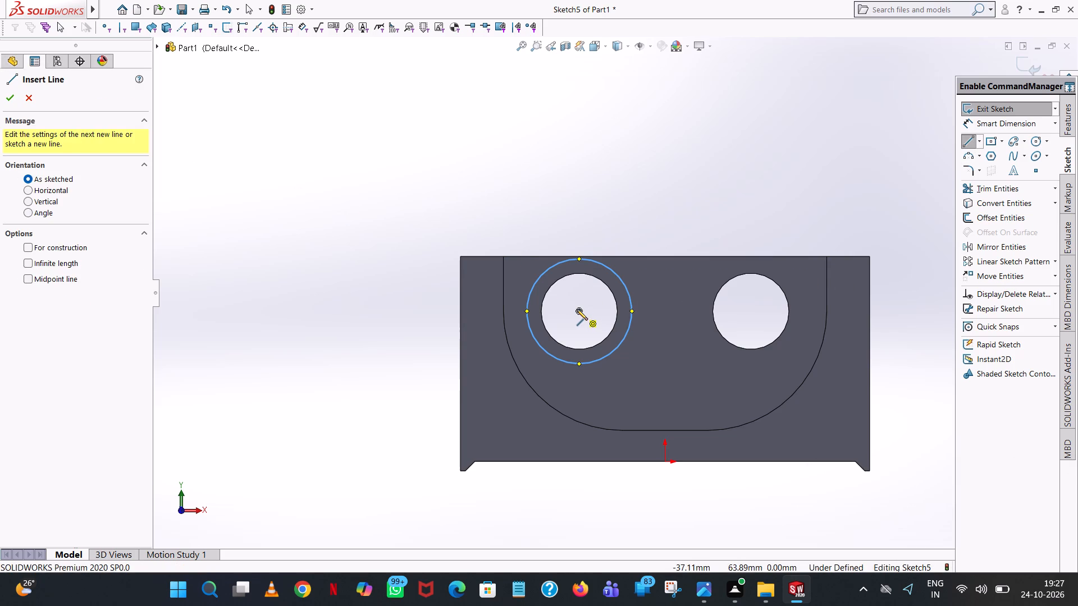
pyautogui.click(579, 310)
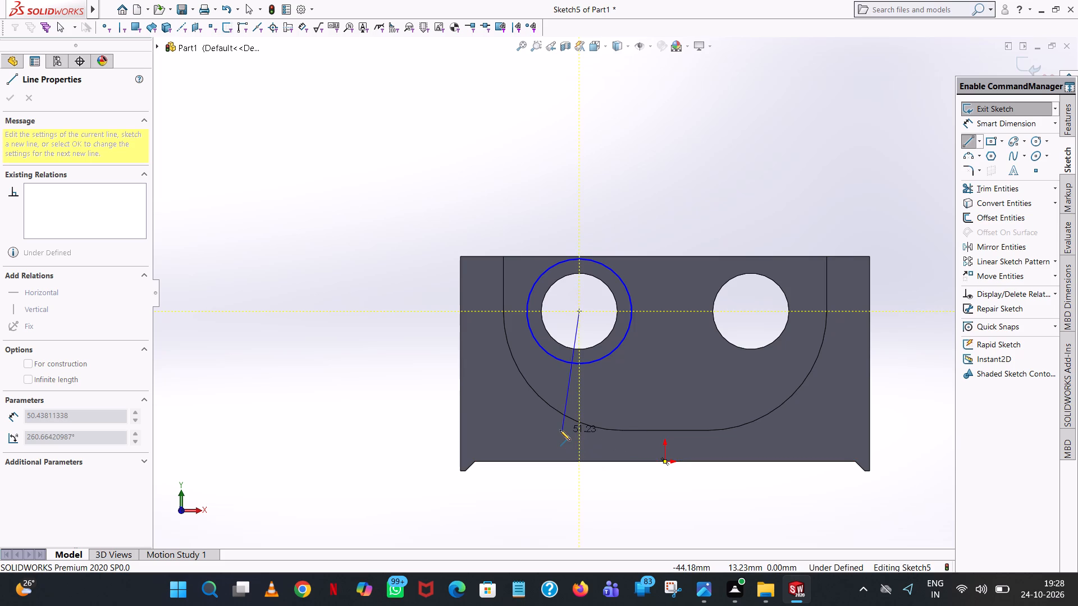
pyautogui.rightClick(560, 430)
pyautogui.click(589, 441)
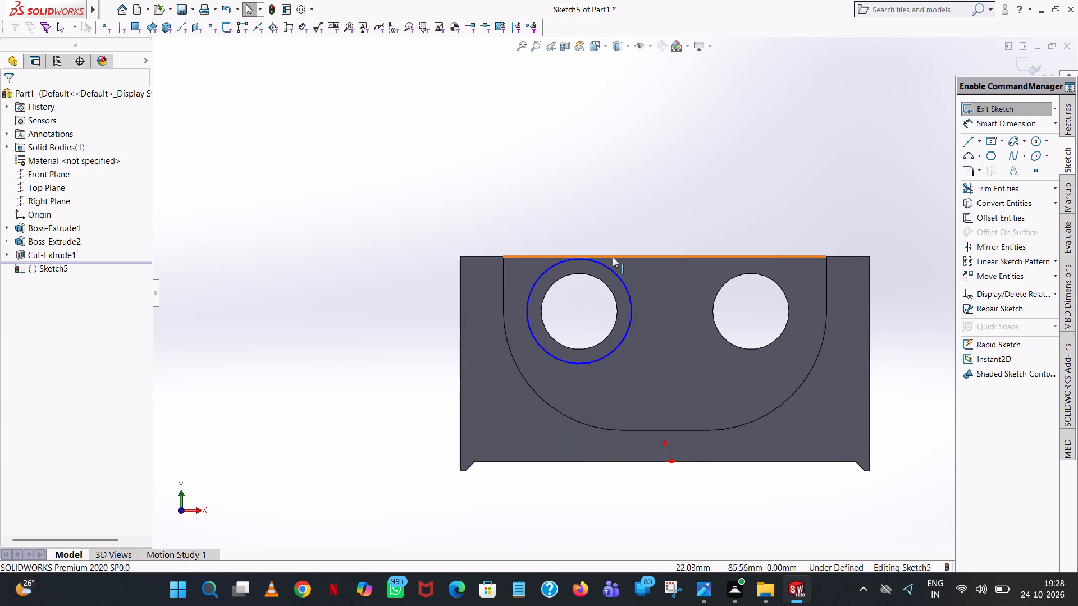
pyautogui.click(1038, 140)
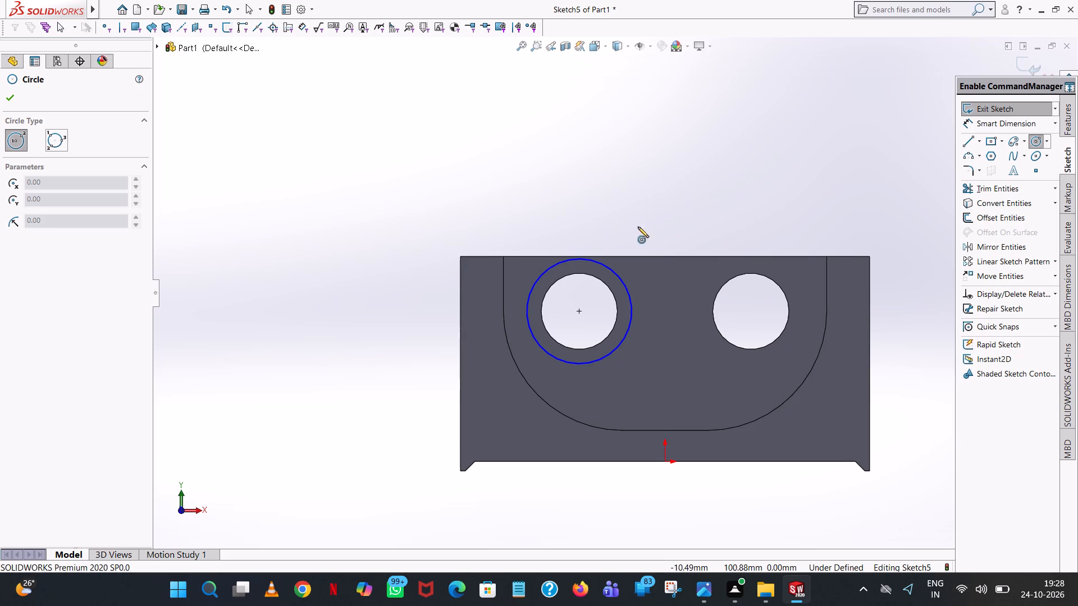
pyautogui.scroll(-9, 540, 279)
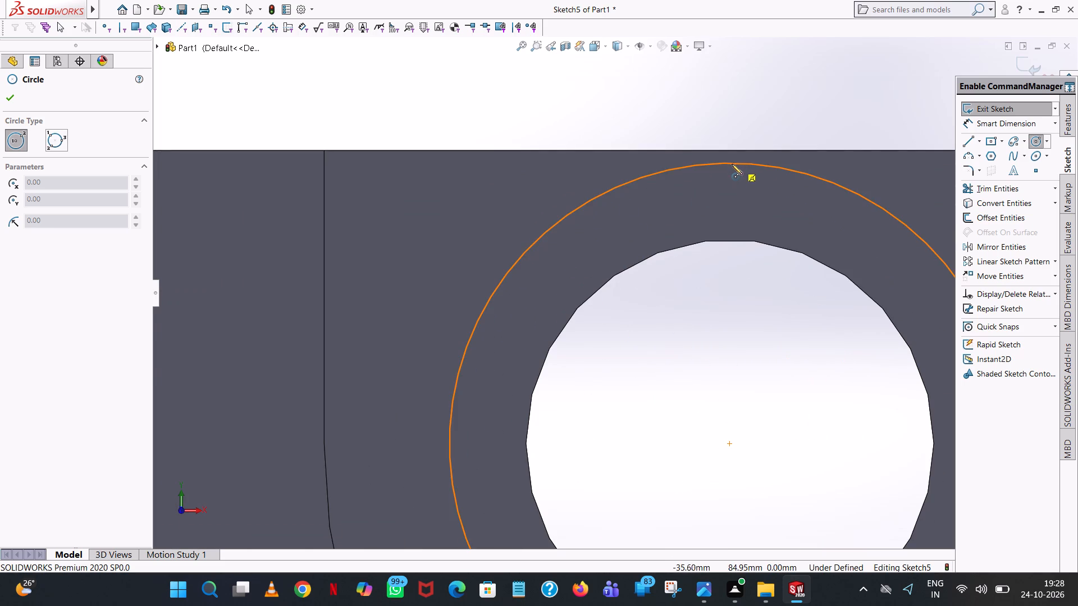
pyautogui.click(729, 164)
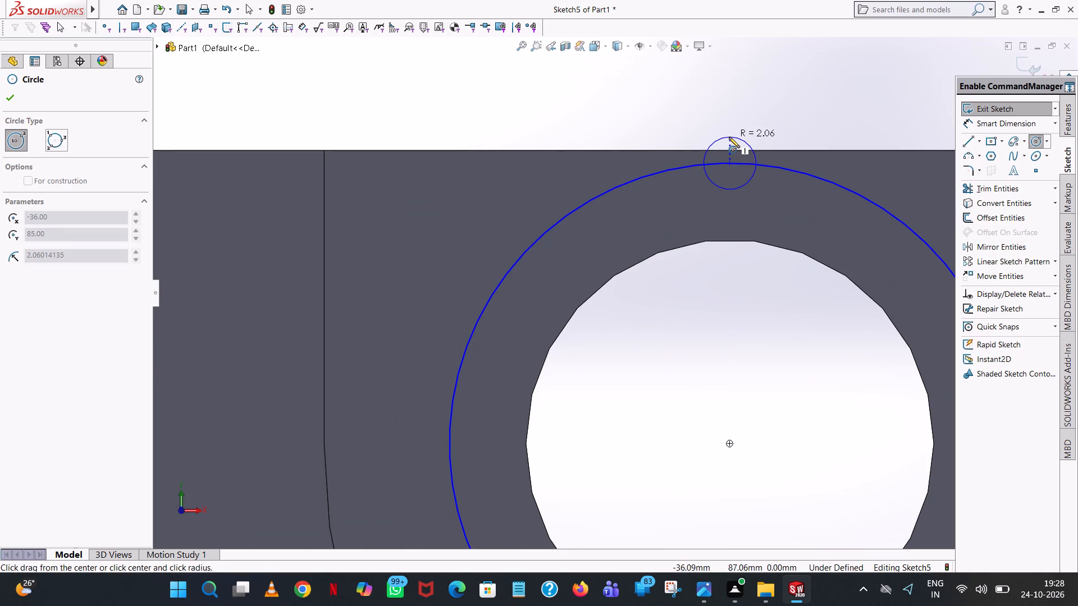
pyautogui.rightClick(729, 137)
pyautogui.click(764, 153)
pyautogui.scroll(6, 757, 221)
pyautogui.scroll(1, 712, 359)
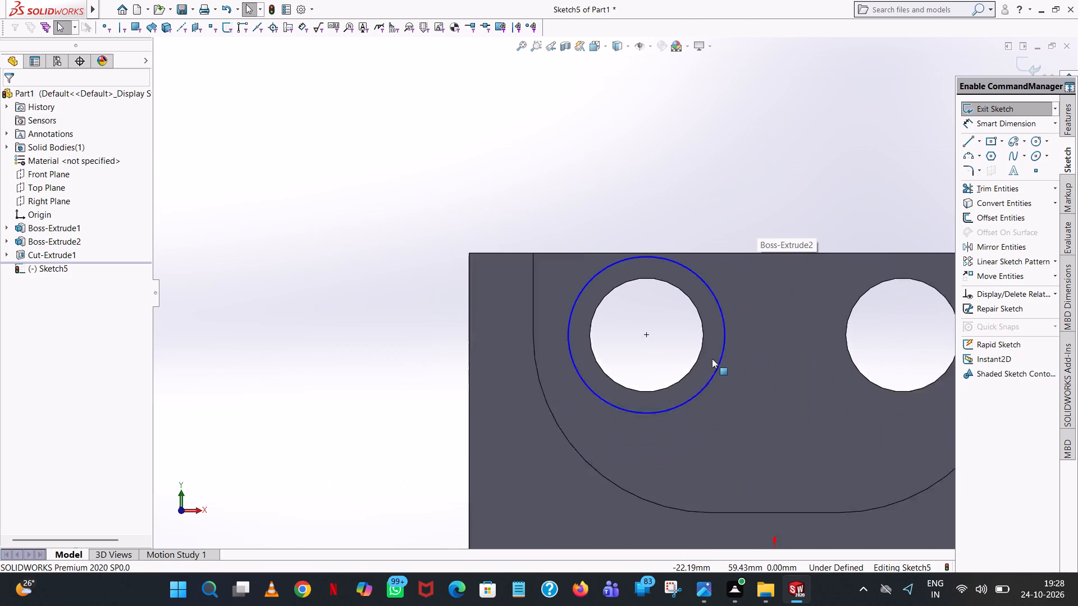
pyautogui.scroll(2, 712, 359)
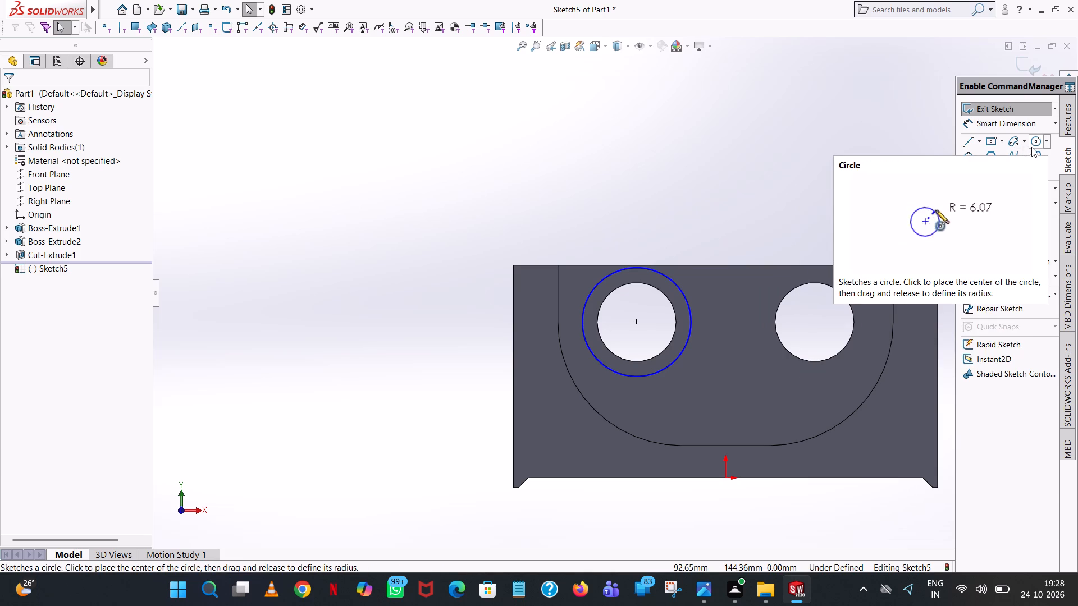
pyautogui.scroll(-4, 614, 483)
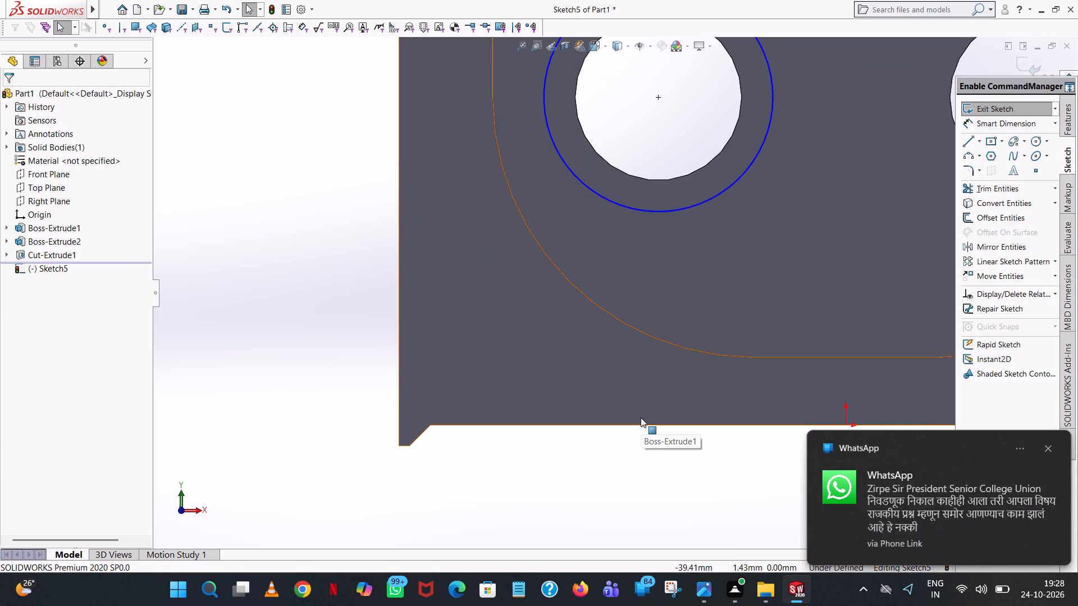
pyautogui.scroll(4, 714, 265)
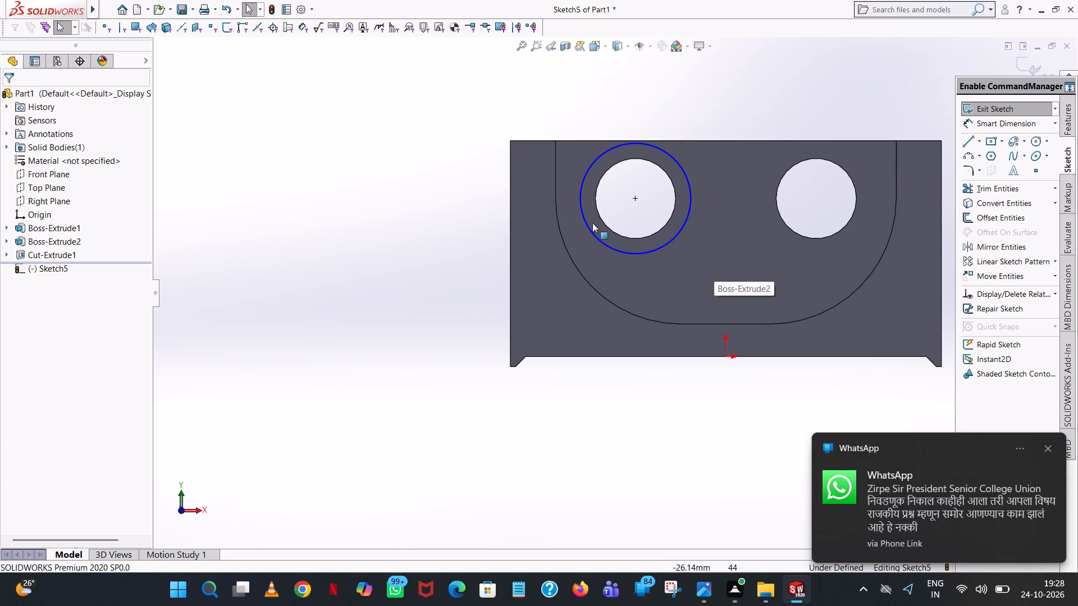
# Undo the 22 mm radius circle around the left hole and exit the emptied sketch.
pyautogui.click(225, 12)
pyautogui.click(225, 12)
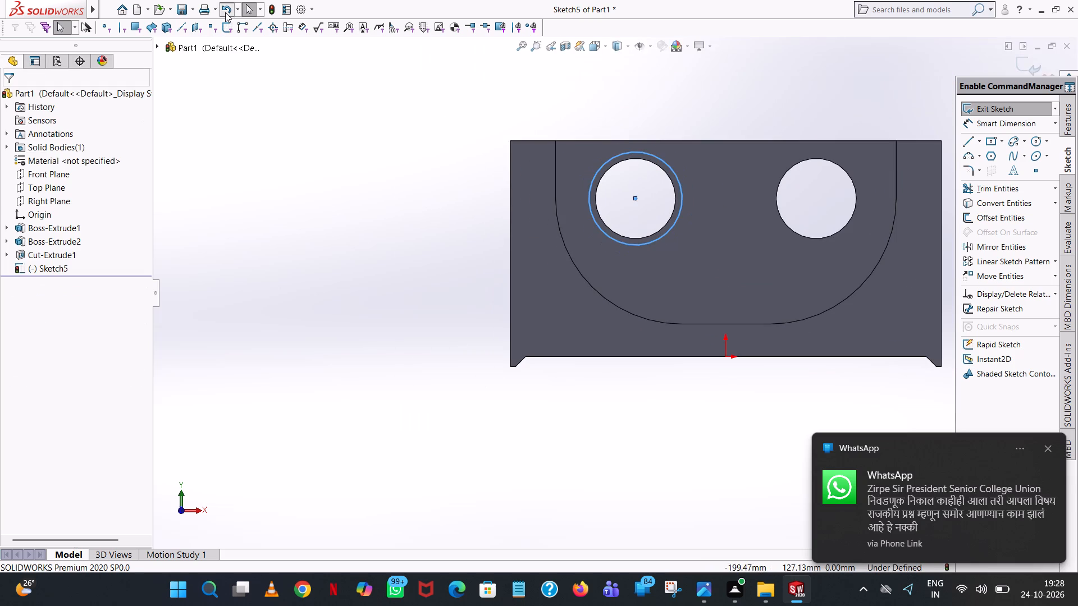
pyautogui.click(225, 12)
pyautogui.click(225, 12)
pyautogui.click(225, 12)
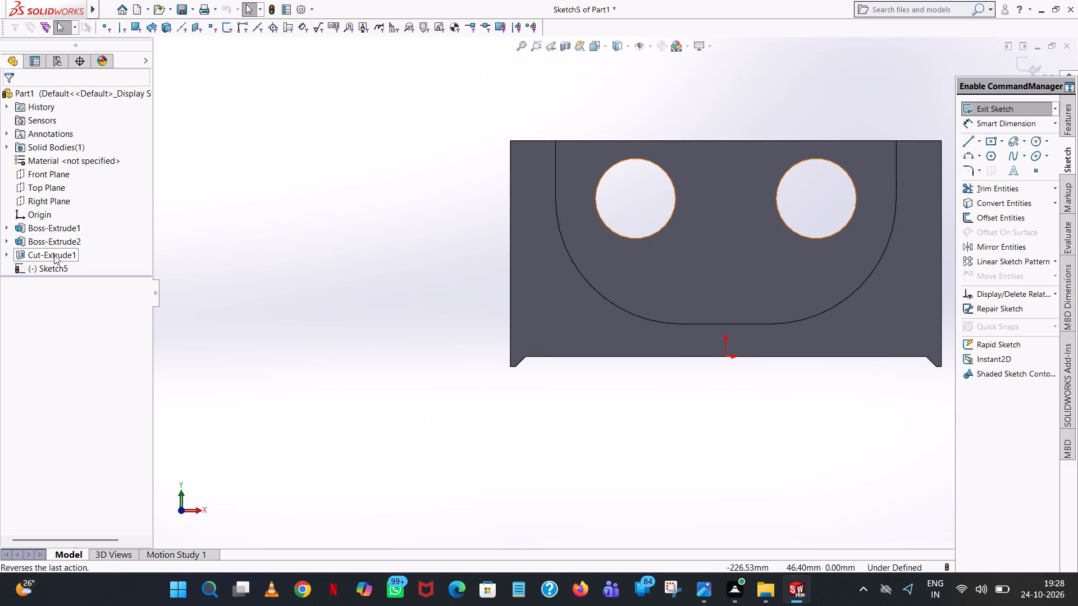
pyautogui.click(1002, 114)
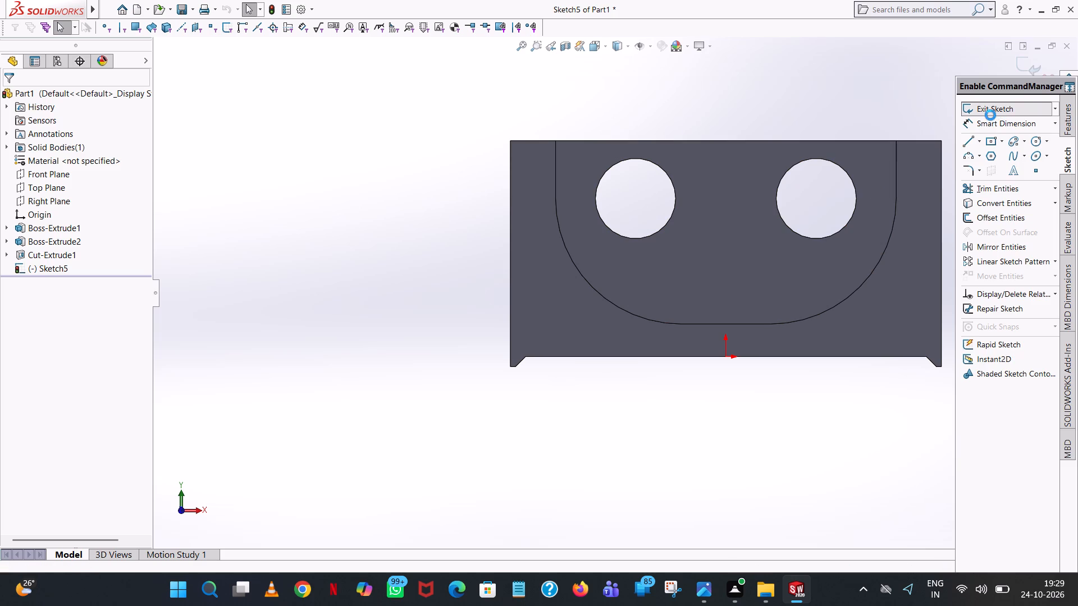
# Delete the Cut-Extrude1 feature and its two-circle sketch, Sketch4.
pyautogui.rightClick(44, 255)
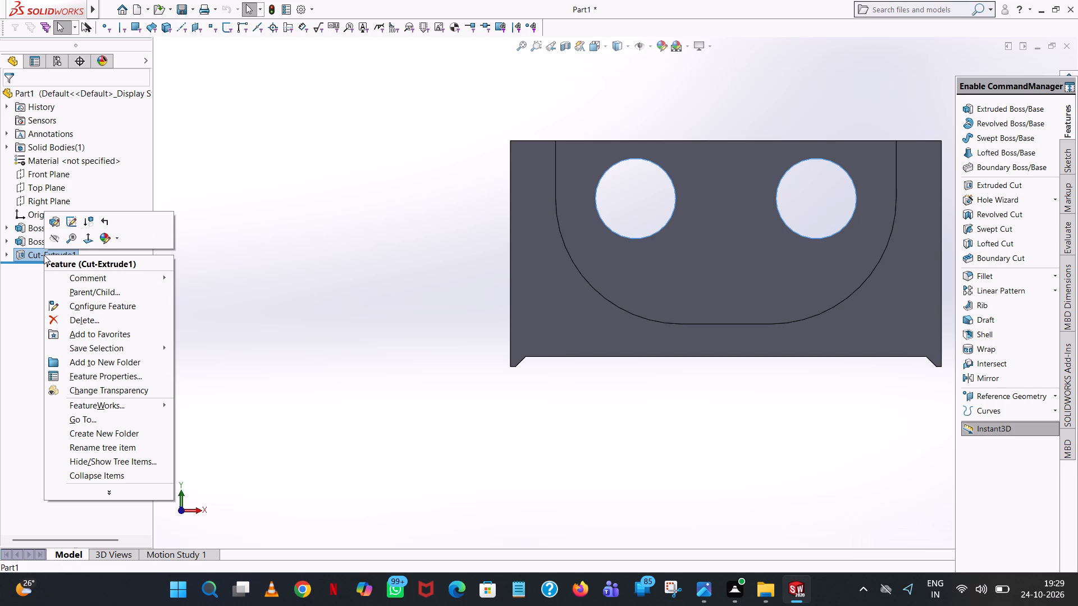
pyautogui.click(118, 324)
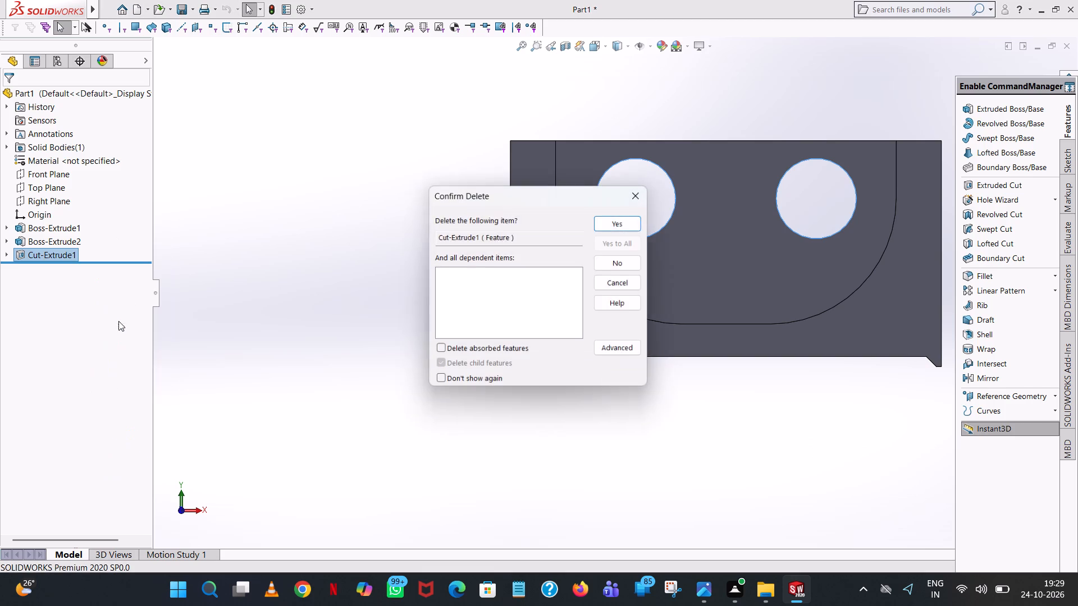
pyautogui.click(613, 222)
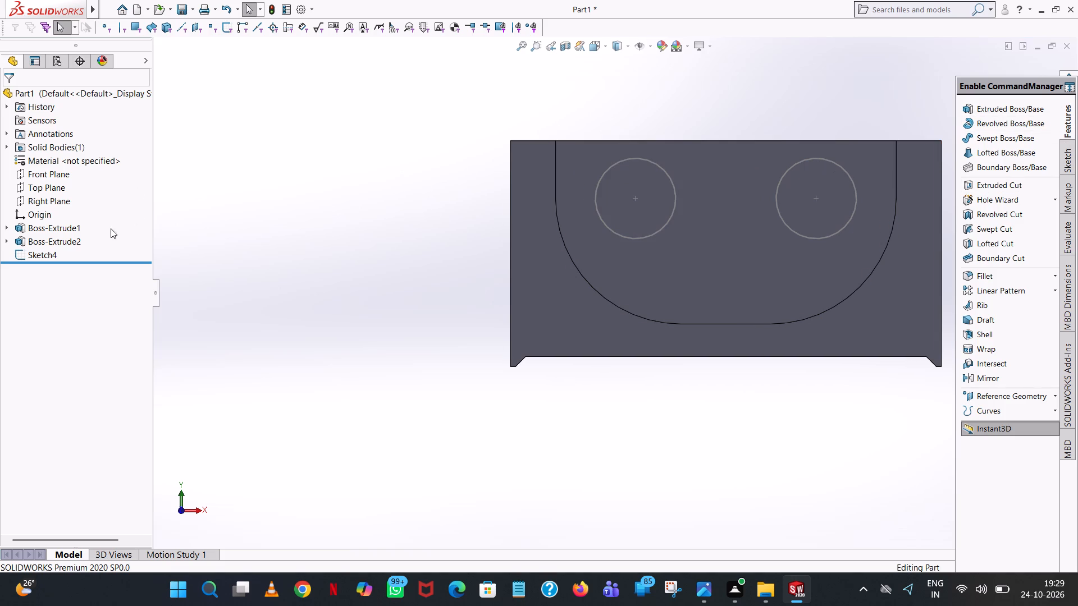
pyautogui.rightClick(39, 253)
pyautogui.click(73, 329)
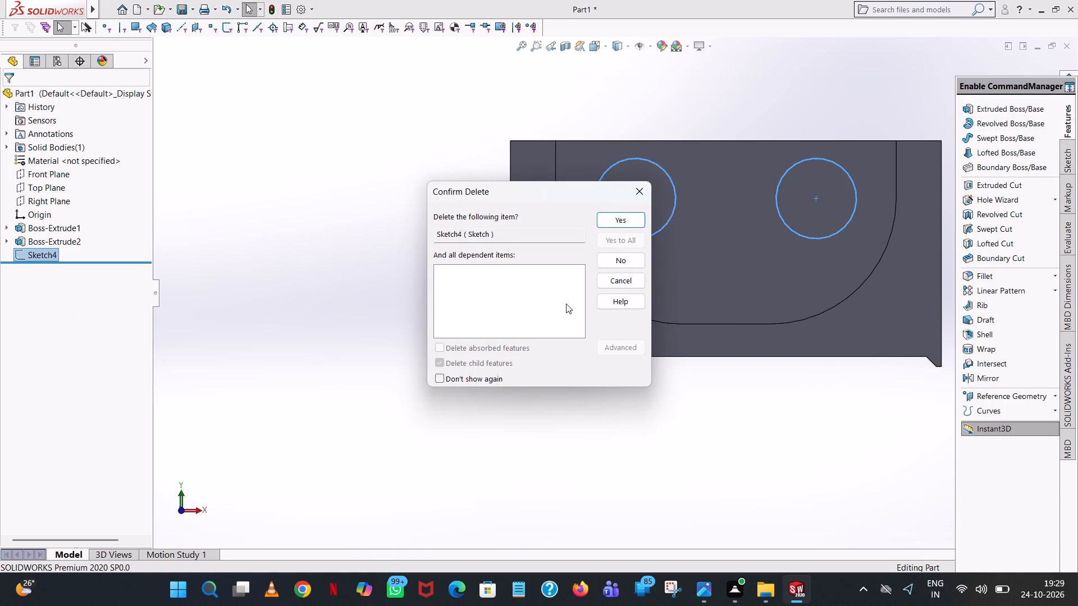
pyautogui.click(622, 218)
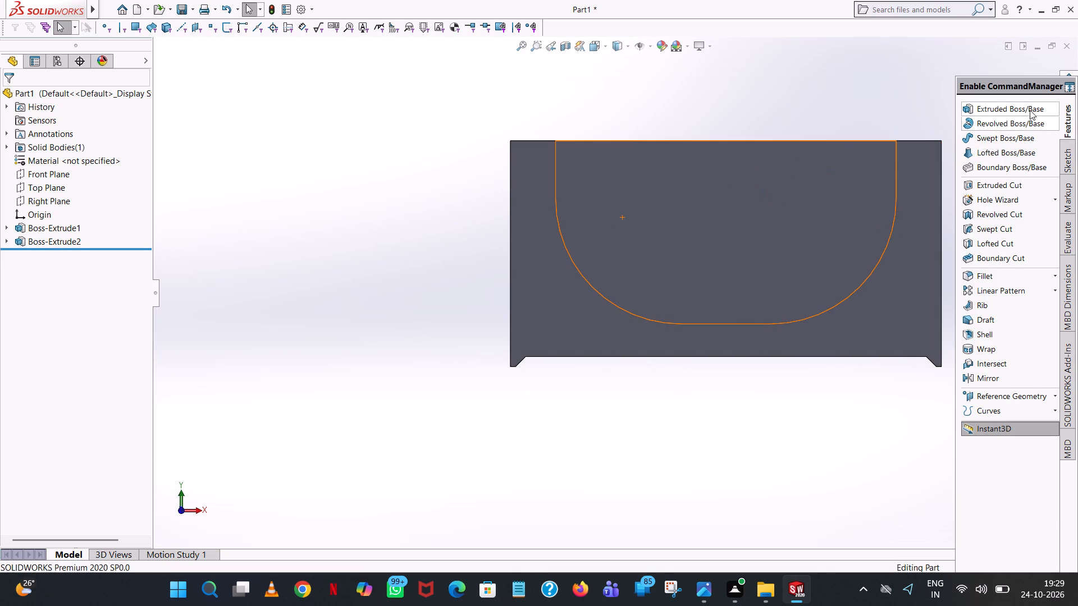
# Start a new extruded-cut sketch on the U-shaped boss's front face.
pyautogui.click(1067, 156)
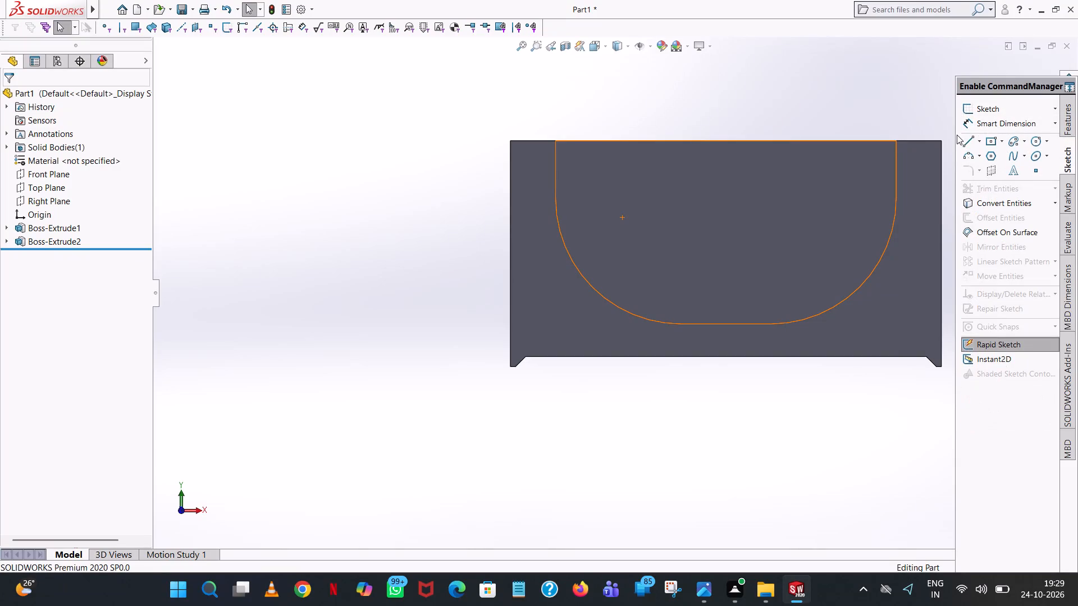
pyautogui.click(1064, 118)
pyautogui.click(991, 180)
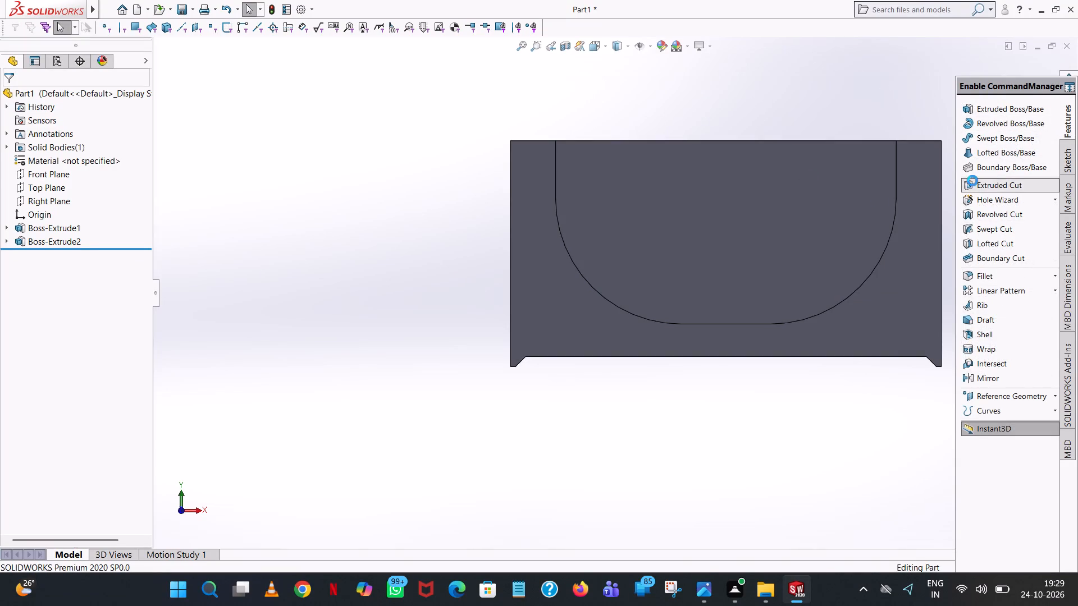
pyautogui.click(639, 219)
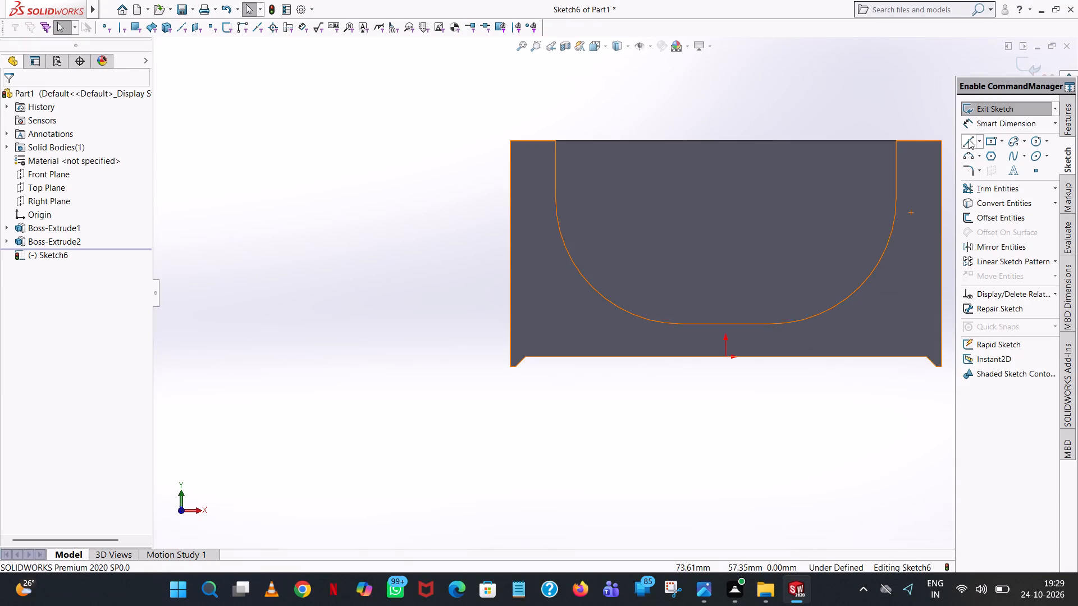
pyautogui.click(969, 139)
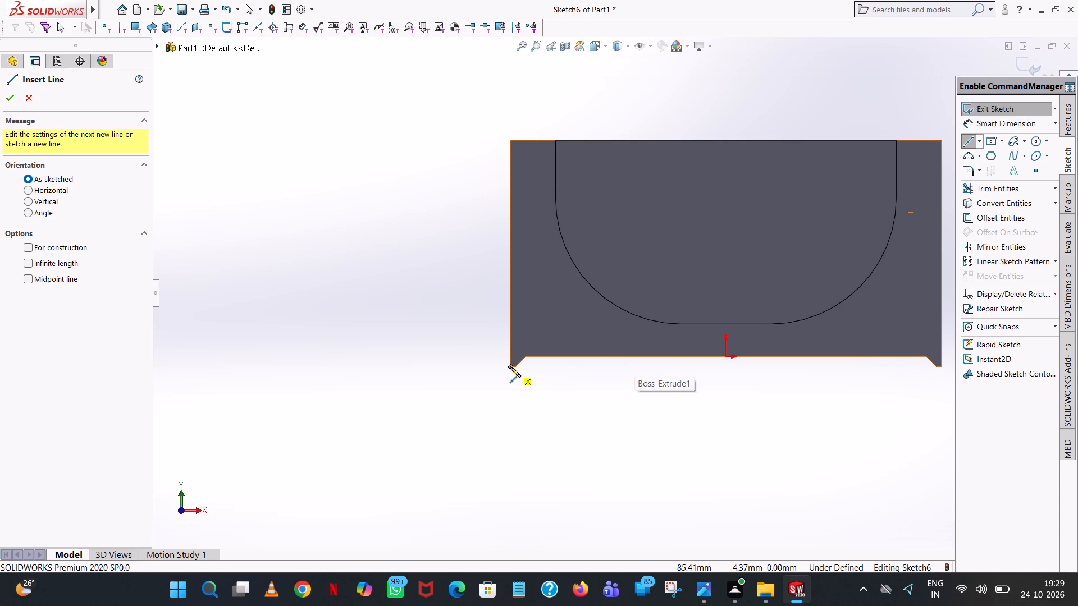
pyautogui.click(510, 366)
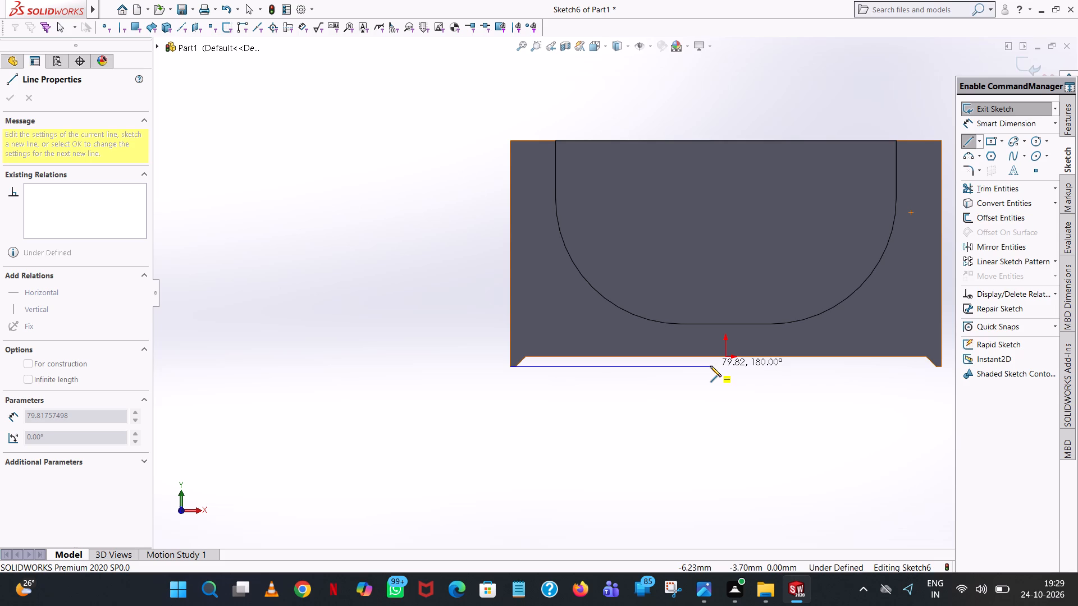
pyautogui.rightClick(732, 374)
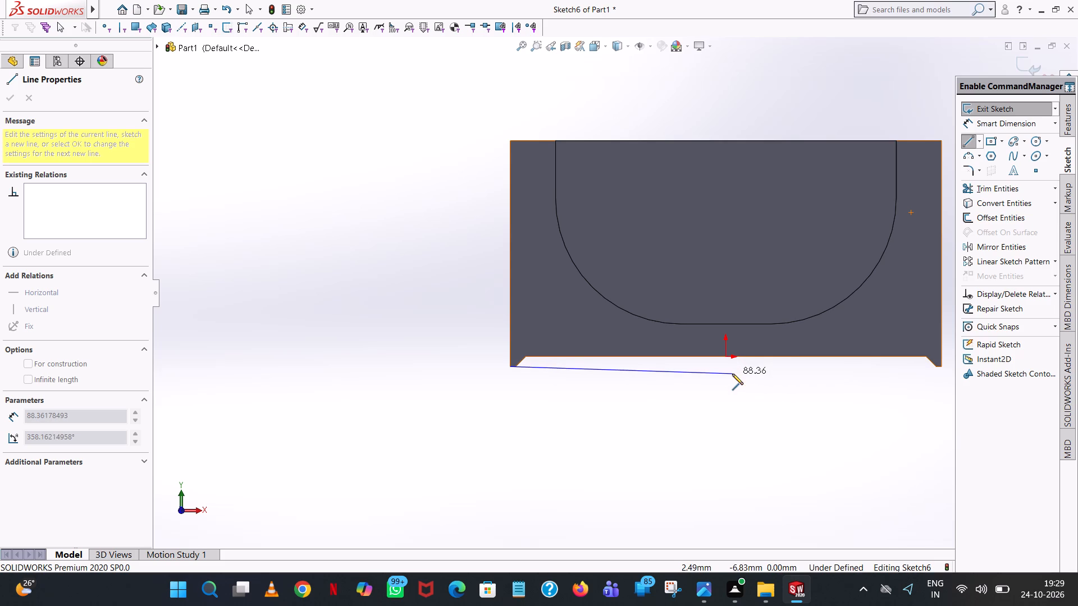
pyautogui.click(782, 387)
# Draw a chain of lines from the origin: 4 mm straight down, 36 mm horizontally to the left, and 63 mm vertically up.
pyautogui.click(969, 139)
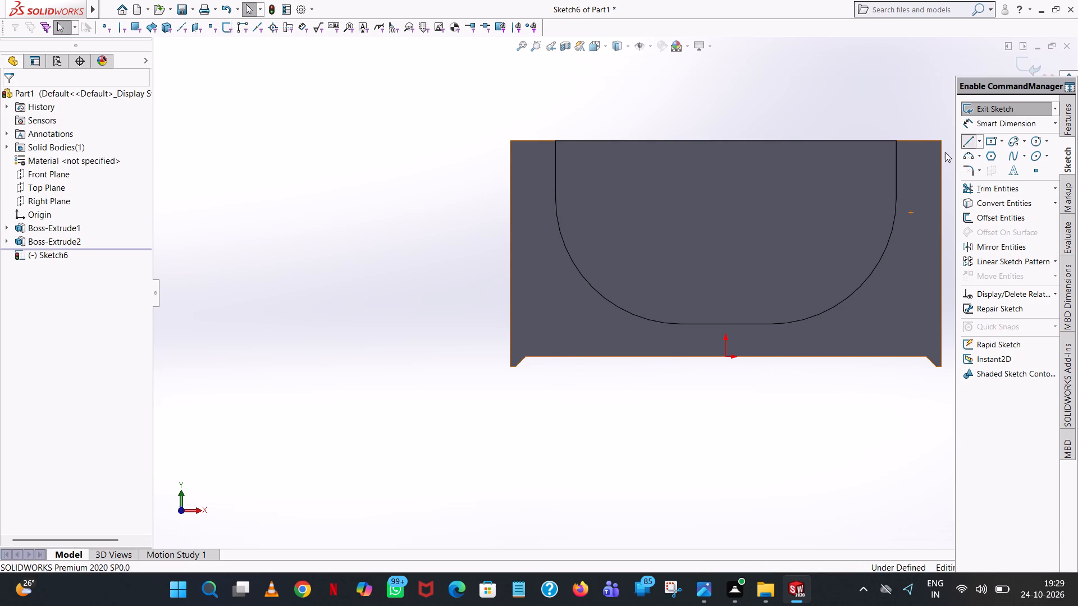
pyautogui.click(724, 357)
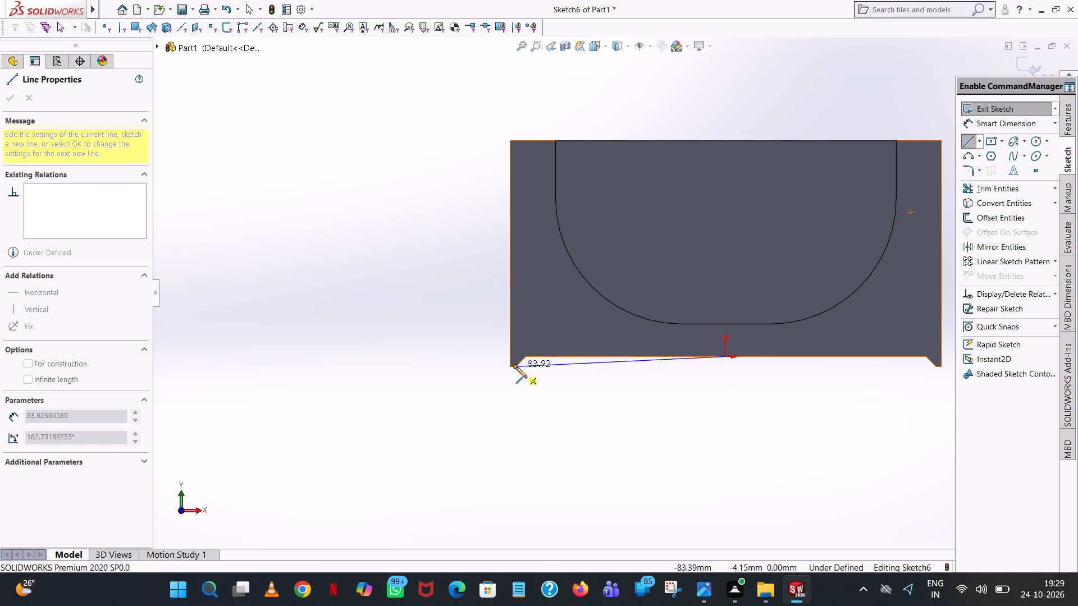
pyautogui.click(725, 366)
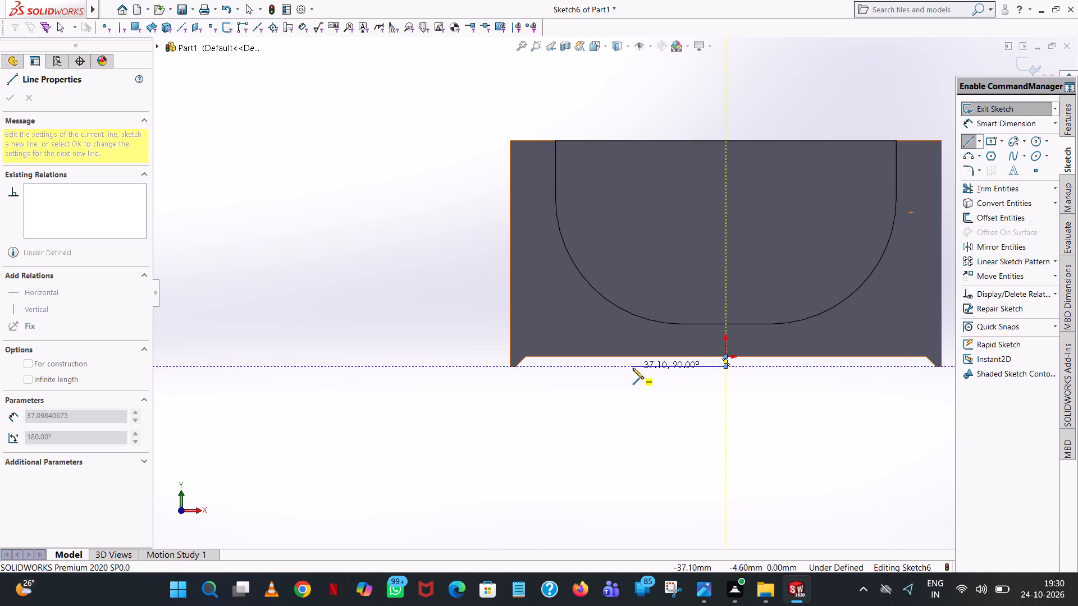
pyautogui.click(633, 368)
pyautogui.write('72/2')
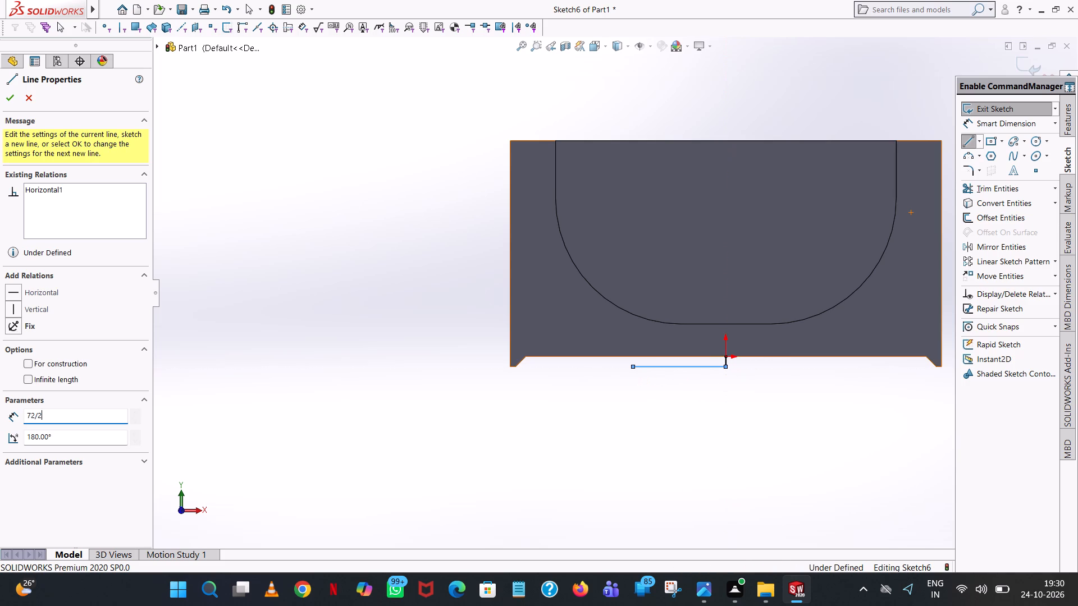
pyautogui.press('Return')
pyautogui.click(634, 189)
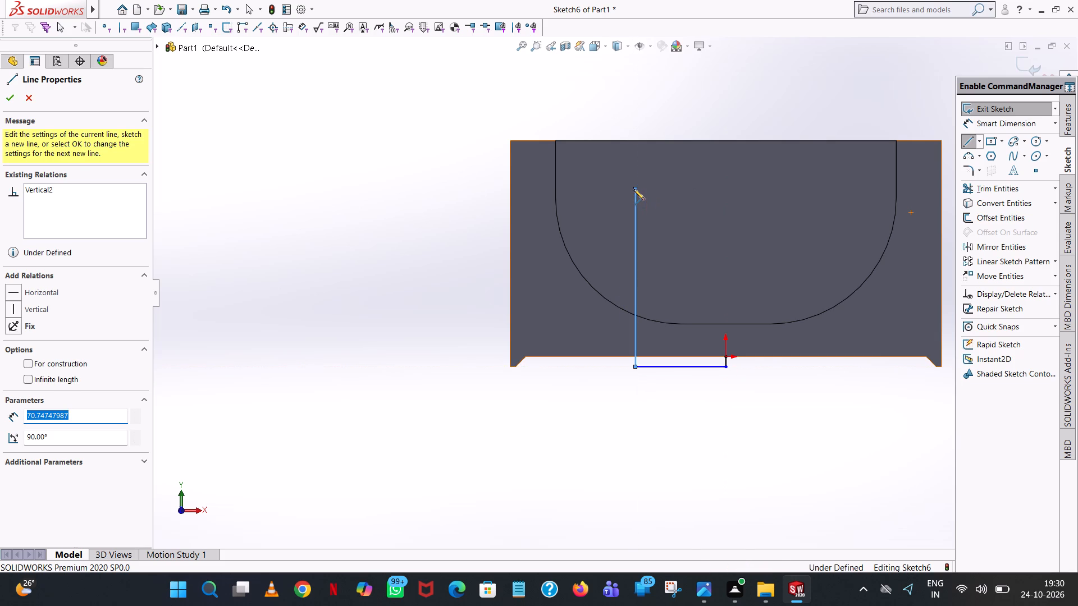
pyautogui.write('63')
pyautogui.press('Return')
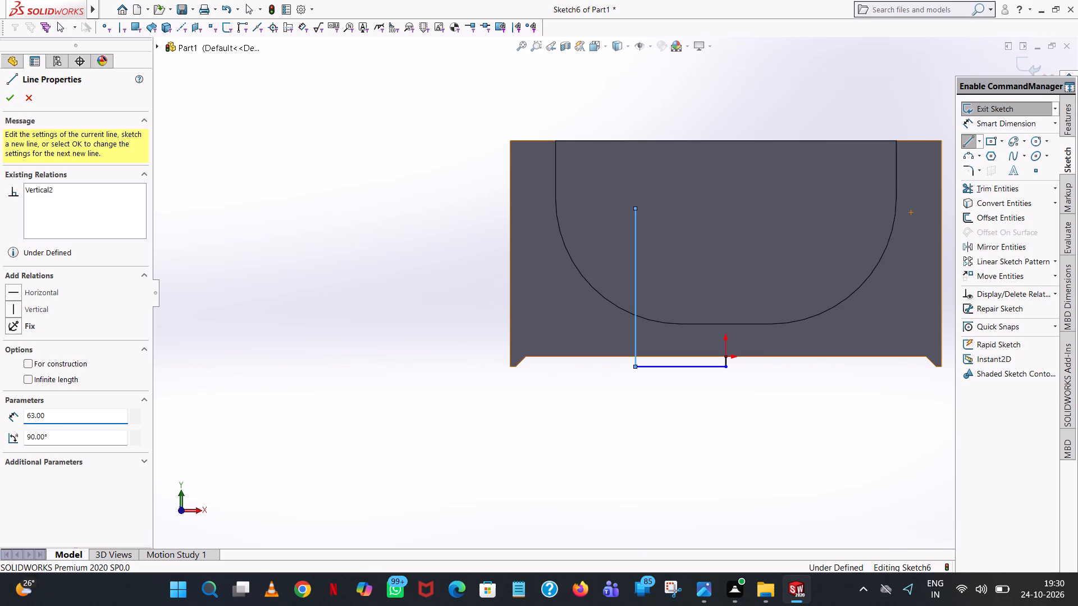
pyautogui.rightClick(634, 189)
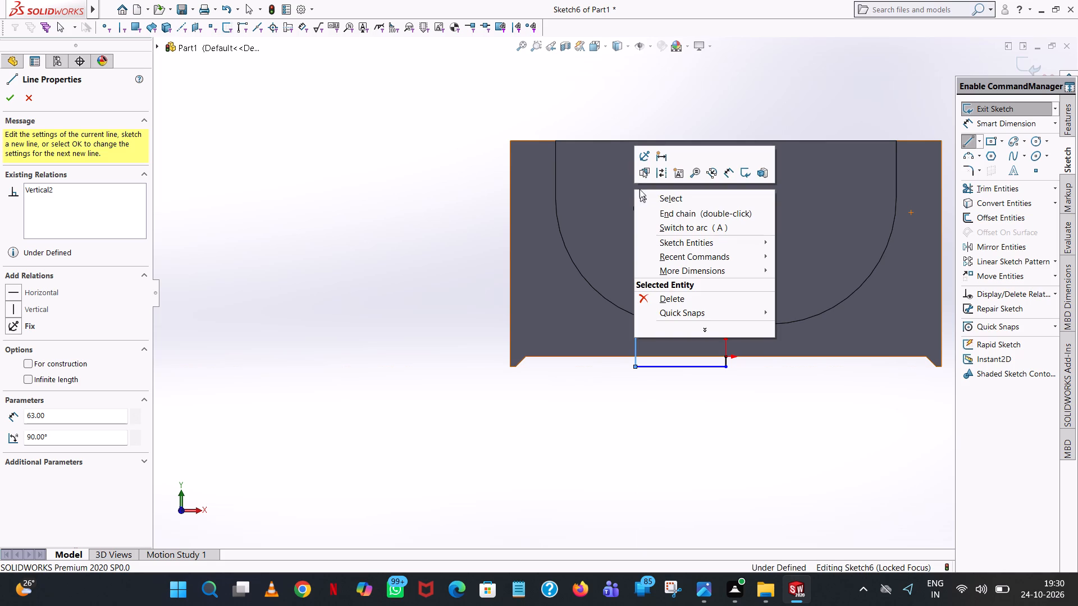
pyautogui.click(657, 195)
# Draw a 22 mm radius circle centred on the upper end of the 63 mm vertical line.
pyautogui.click(1033, 144)
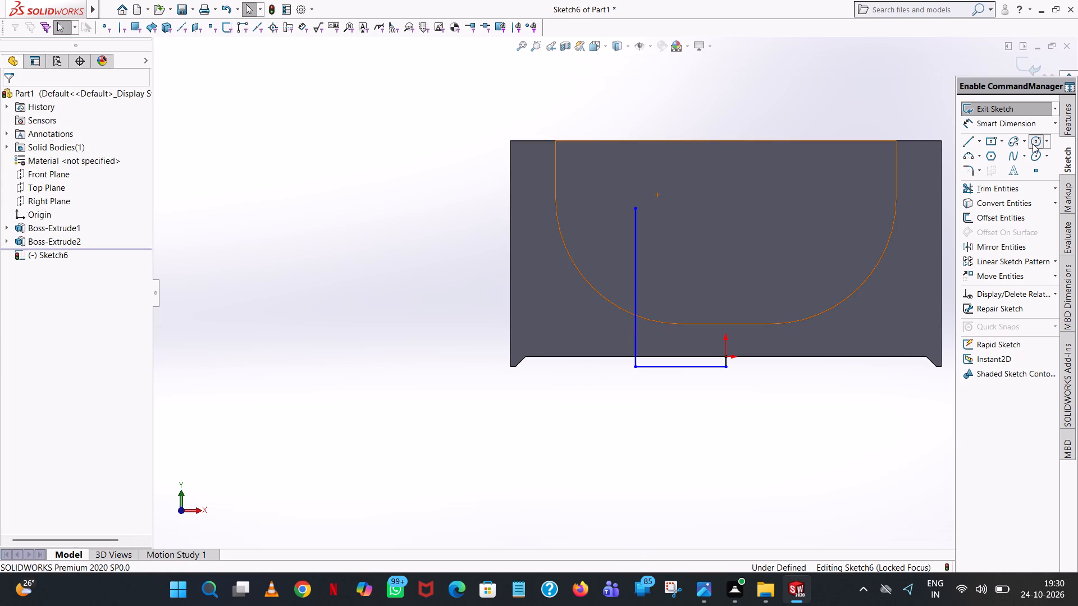
pyautogui.click(638, 209)
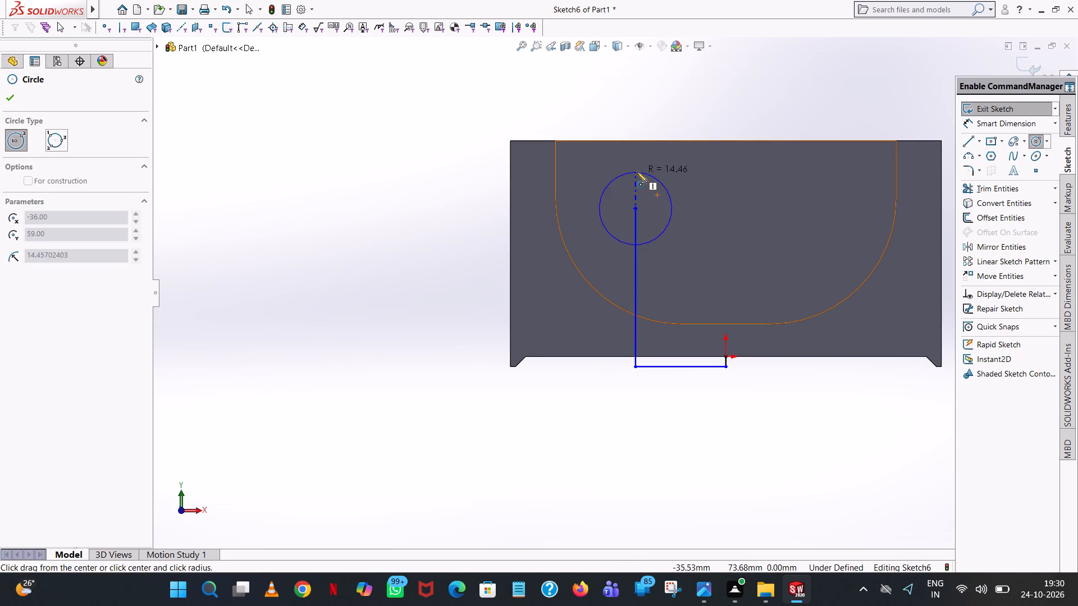
pyautogui.click(637, 158)
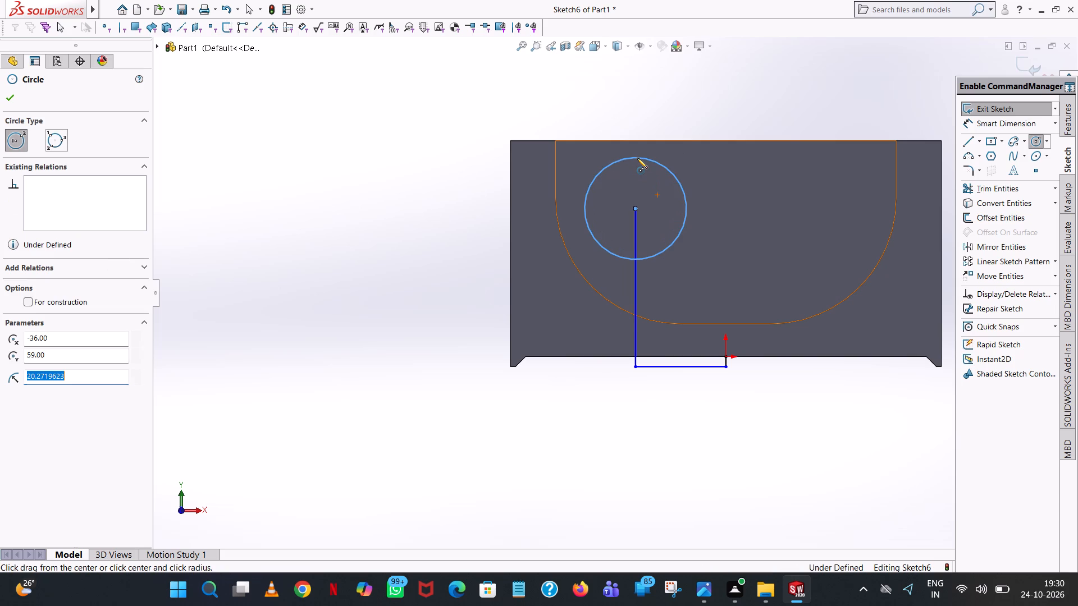
pyautogui.write('22')
pyautogui.press('Return')
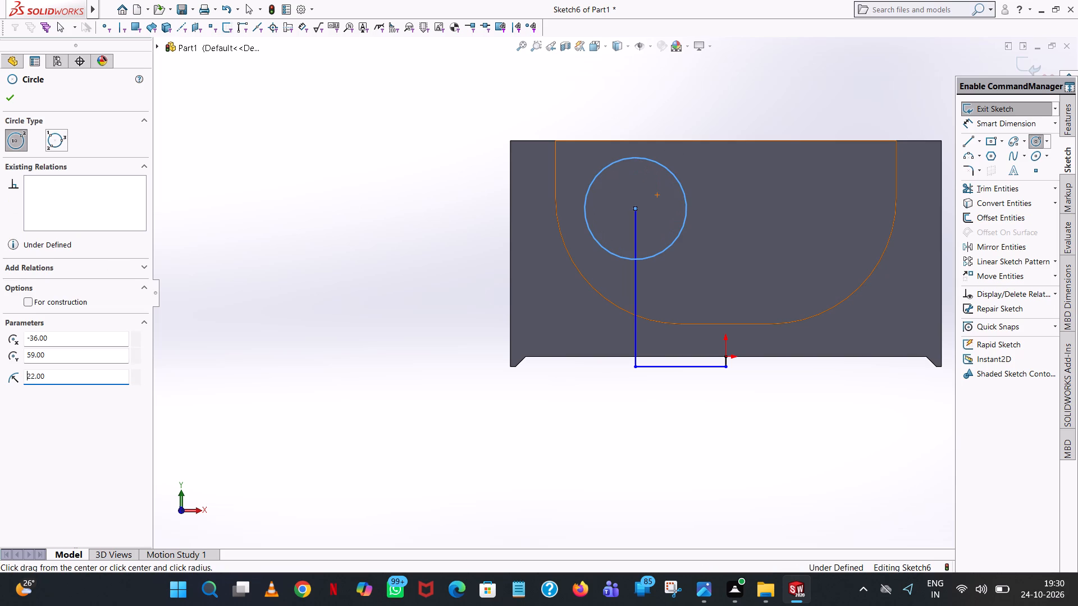
pyautogui.rightClick(637, 158)
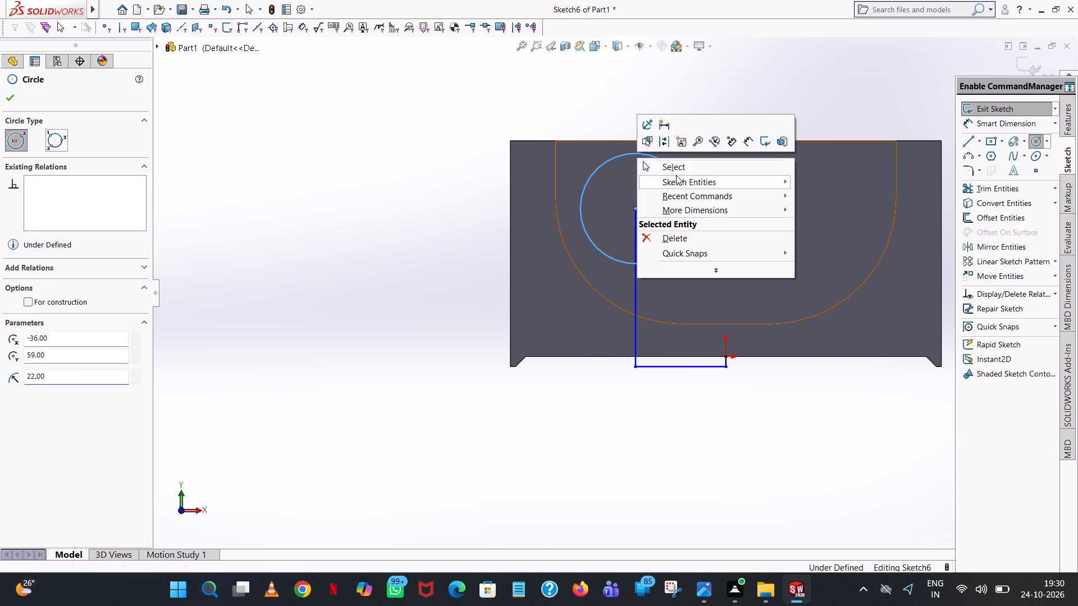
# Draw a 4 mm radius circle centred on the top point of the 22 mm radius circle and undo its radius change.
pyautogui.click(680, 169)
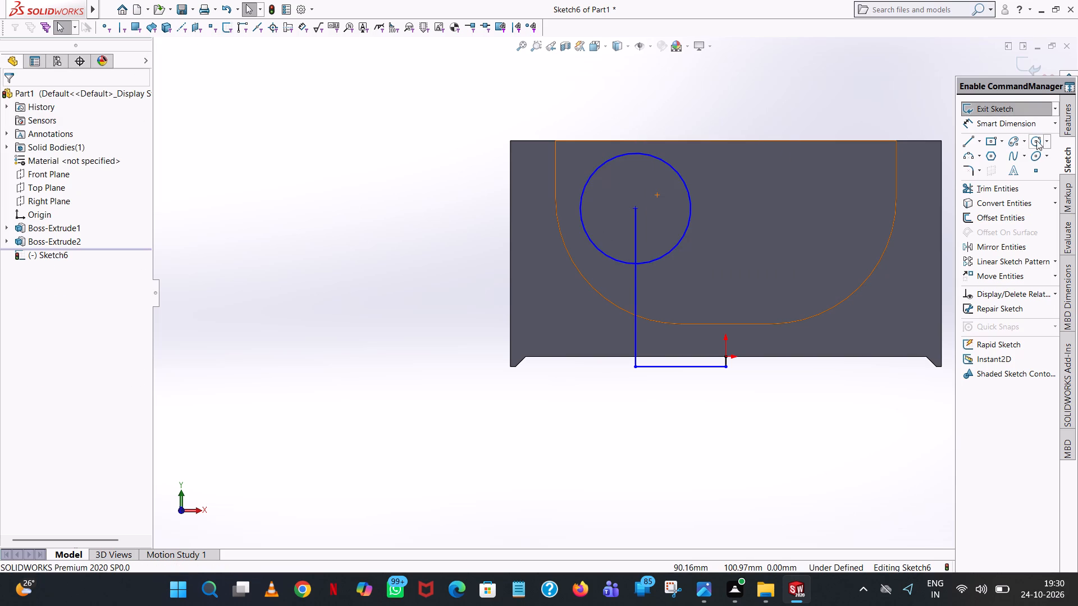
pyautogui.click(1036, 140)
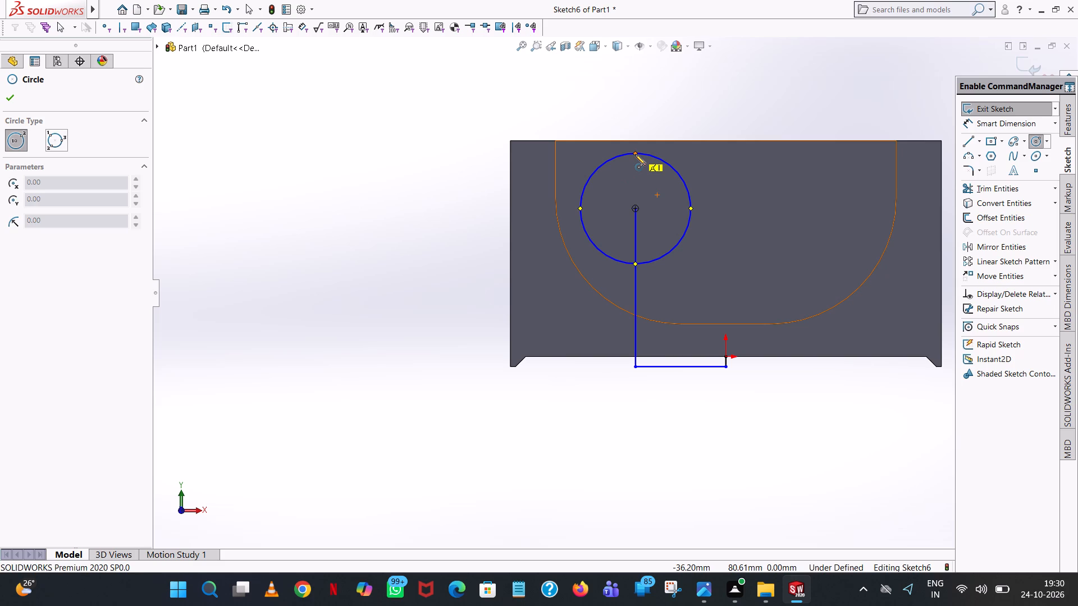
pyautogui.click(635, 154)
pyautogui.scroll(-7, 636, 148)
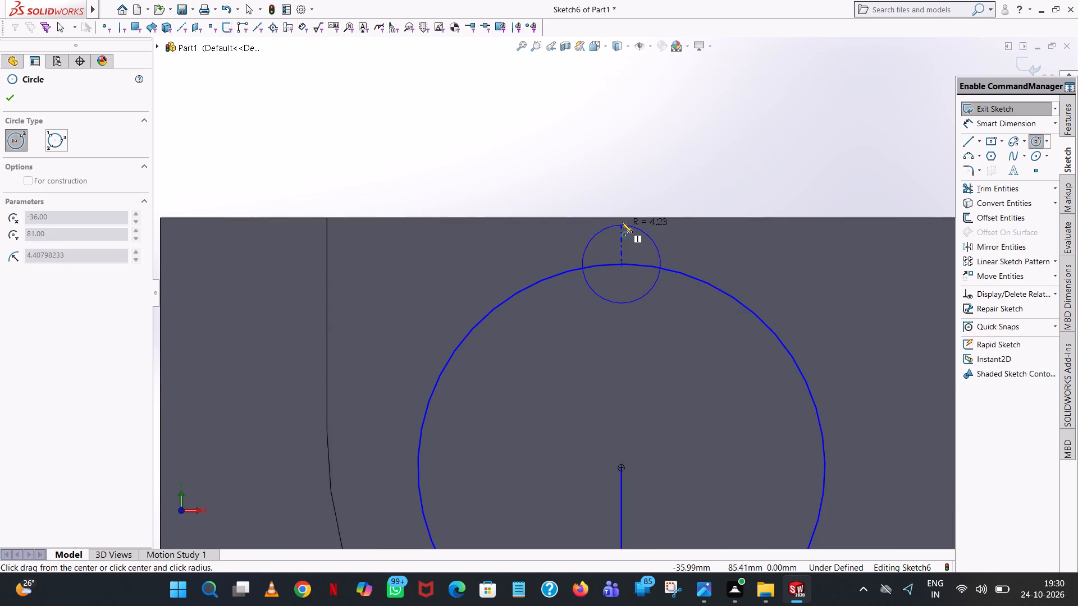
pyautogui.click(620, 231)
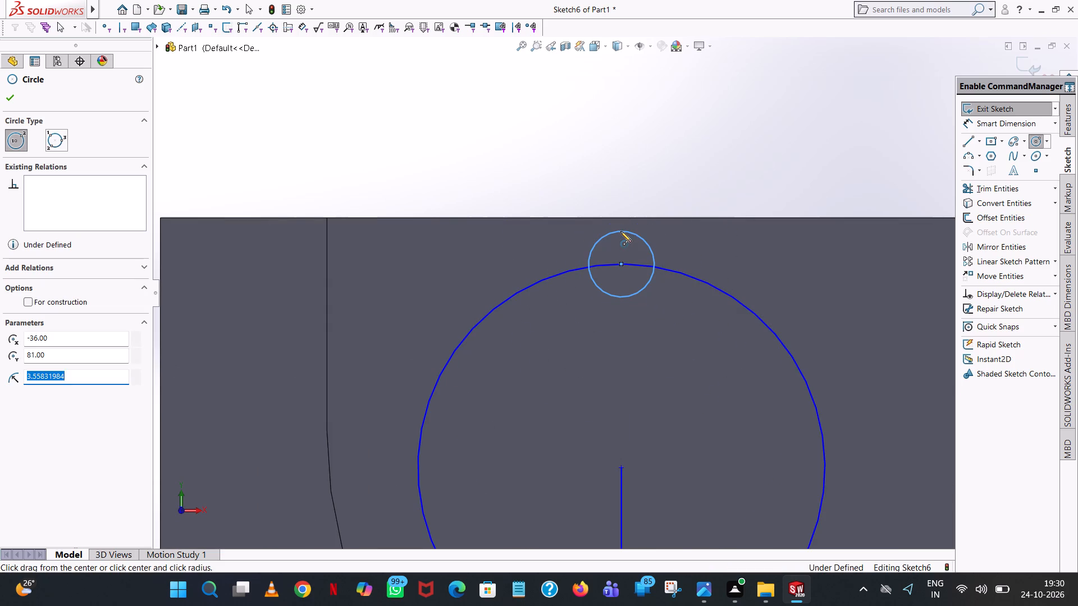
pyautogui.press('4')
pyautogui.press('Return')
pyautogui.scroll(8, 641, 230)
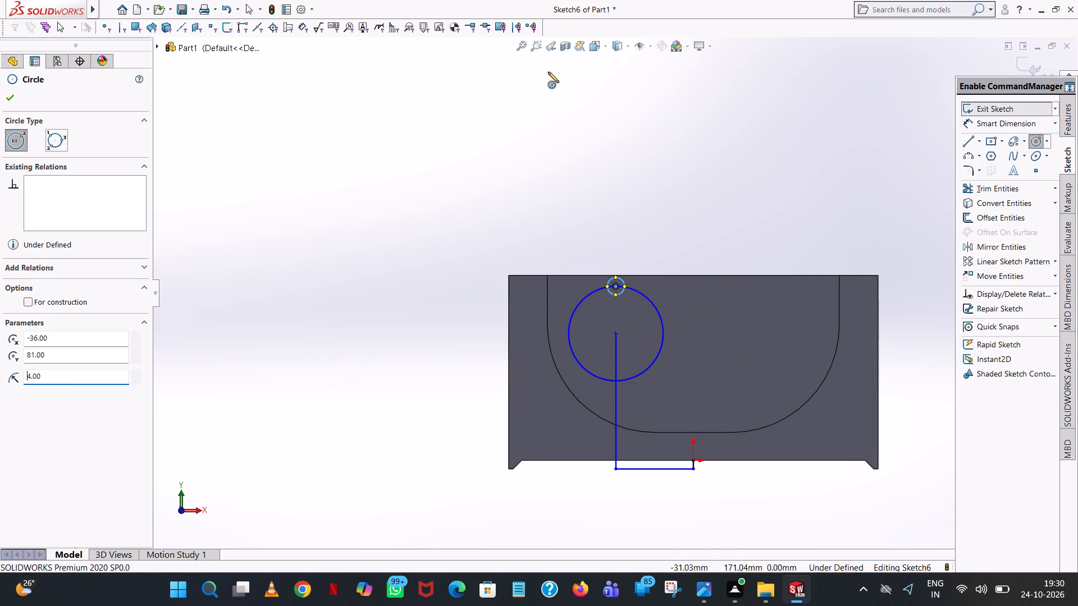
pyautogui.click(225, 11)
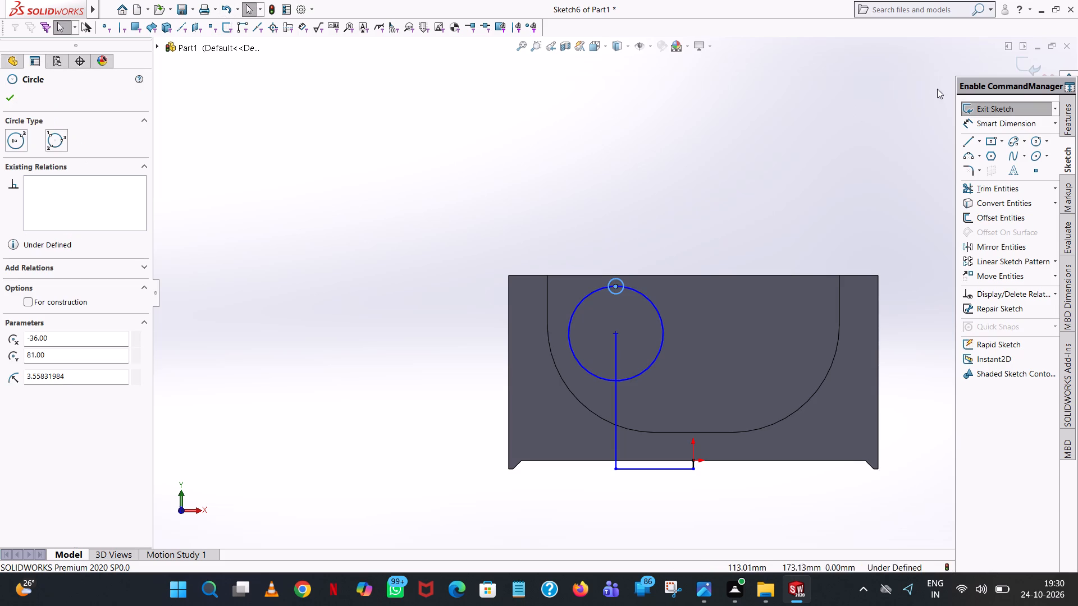
# Trim away the small circle and the whole chain of lines, leaving only the 22 mm radius circle.
pyautogui.click(995, 186)
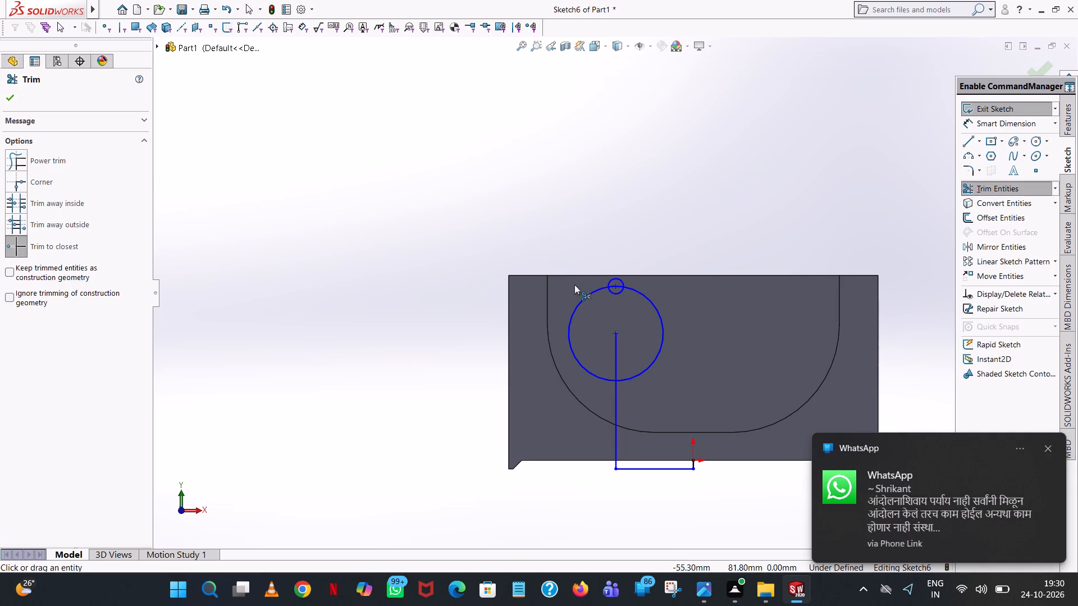
pyautogui.click(624, 281)
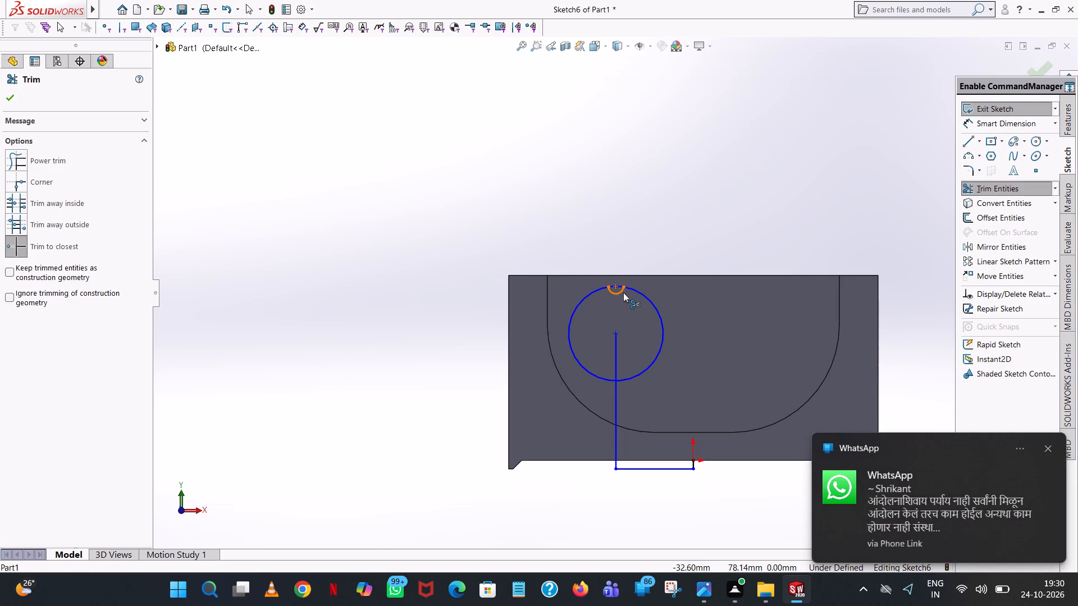
pyautogui.click(623, 292)
pyautogui.click(614, 350)
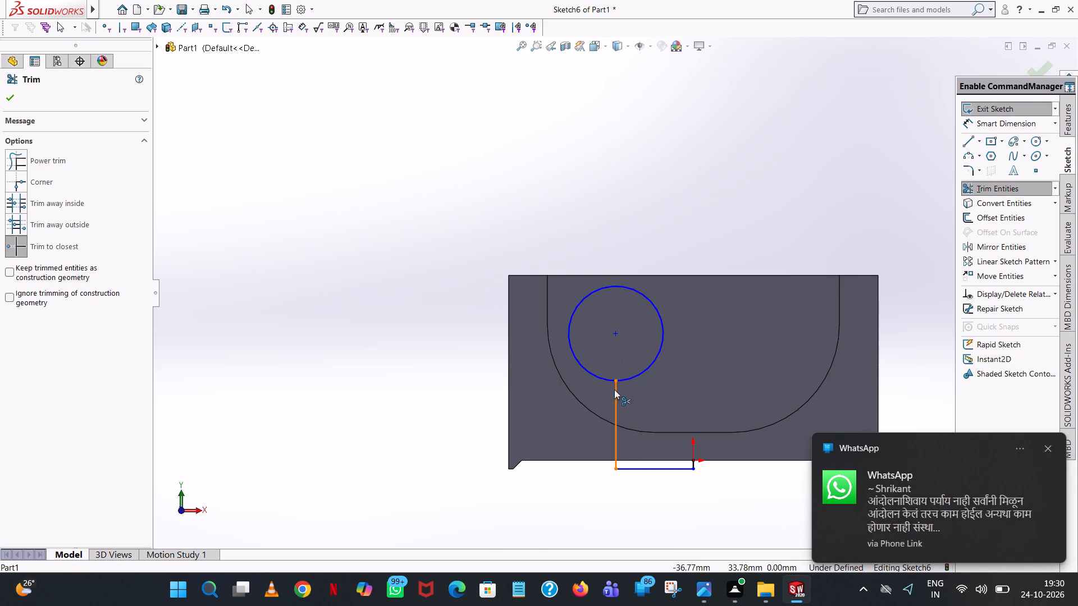
pyautogui.click(615, 395)
pyautogui.click(633, 469)
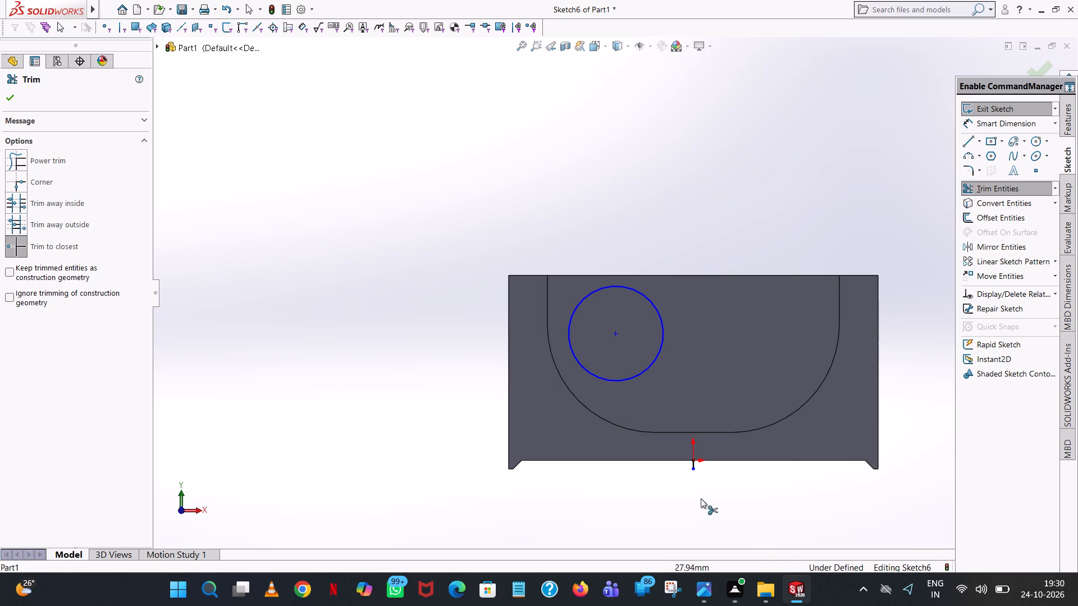
pyautogui.click(696, 469)
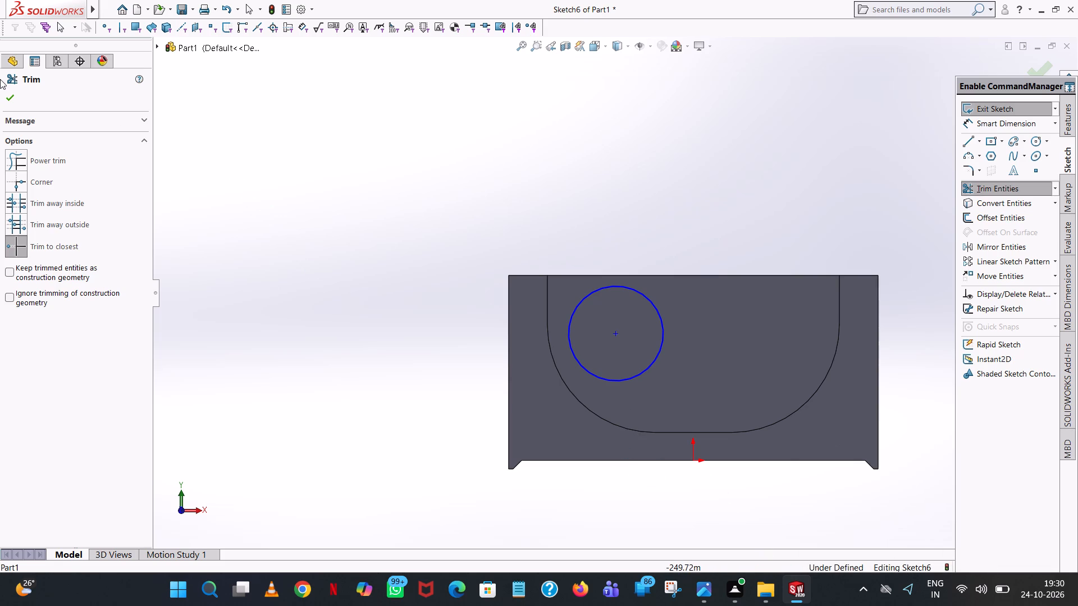
pyautogui.click(7, 90)
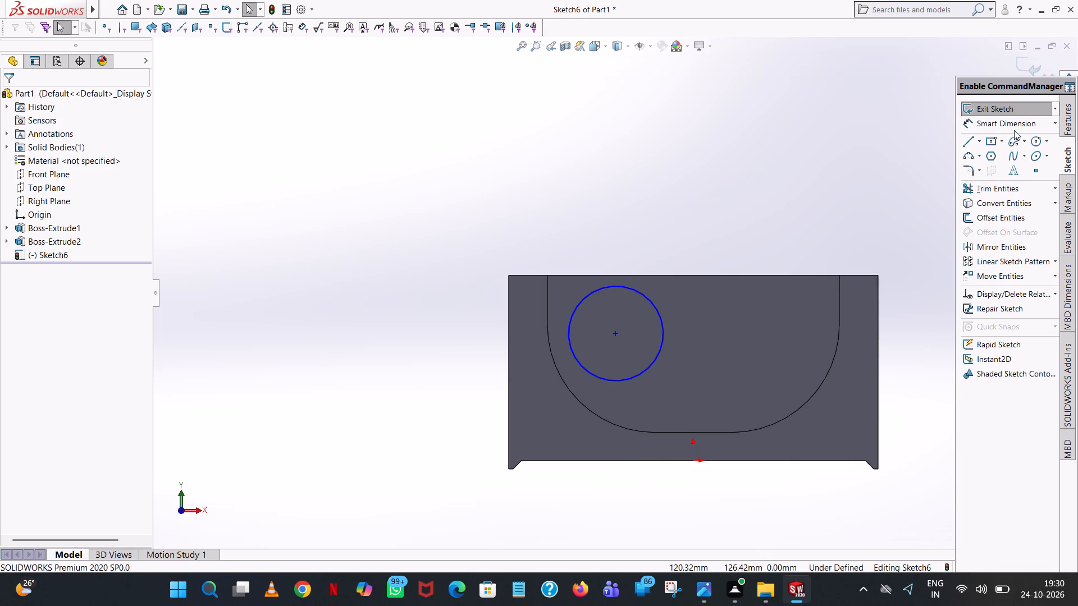
# Set the remaining circle's radius to 16 mm.
pyautogui.click(591, 296)
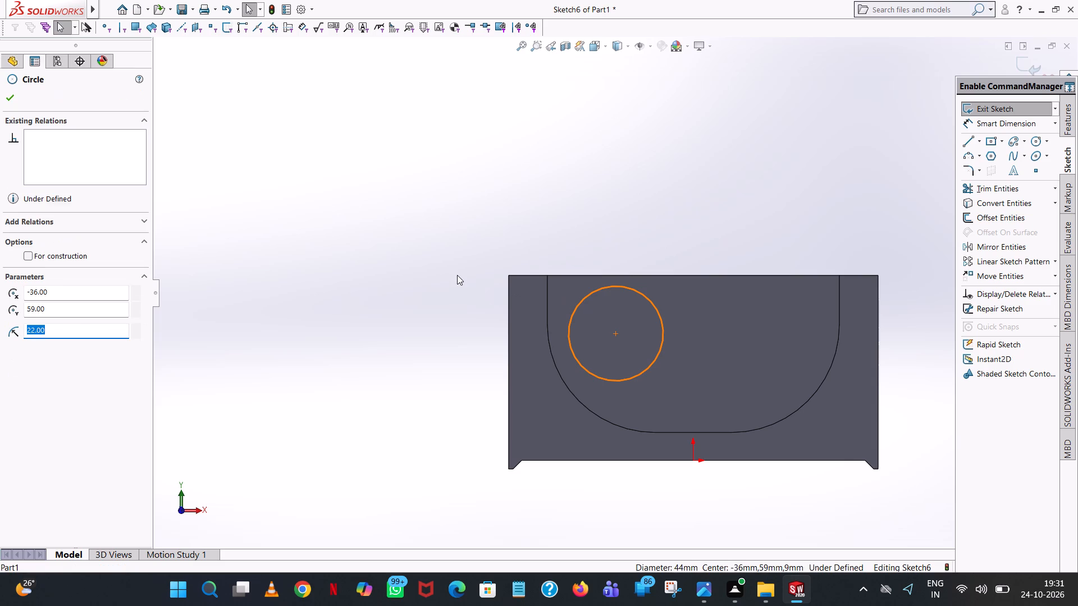
pyautogui.write('32/2')
pyautogui.press('Return')
pyautogui.click(606, 104)
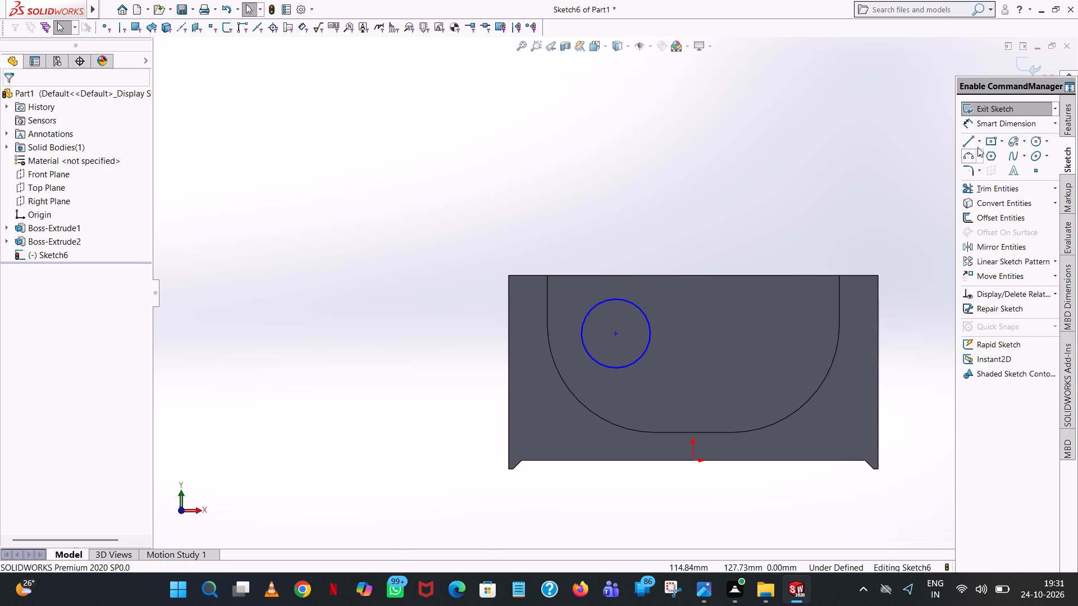
# Draw a vertical line about 59 mm long from the origin up to the height of the circle's centre.
pyautogui.click(969, 141)
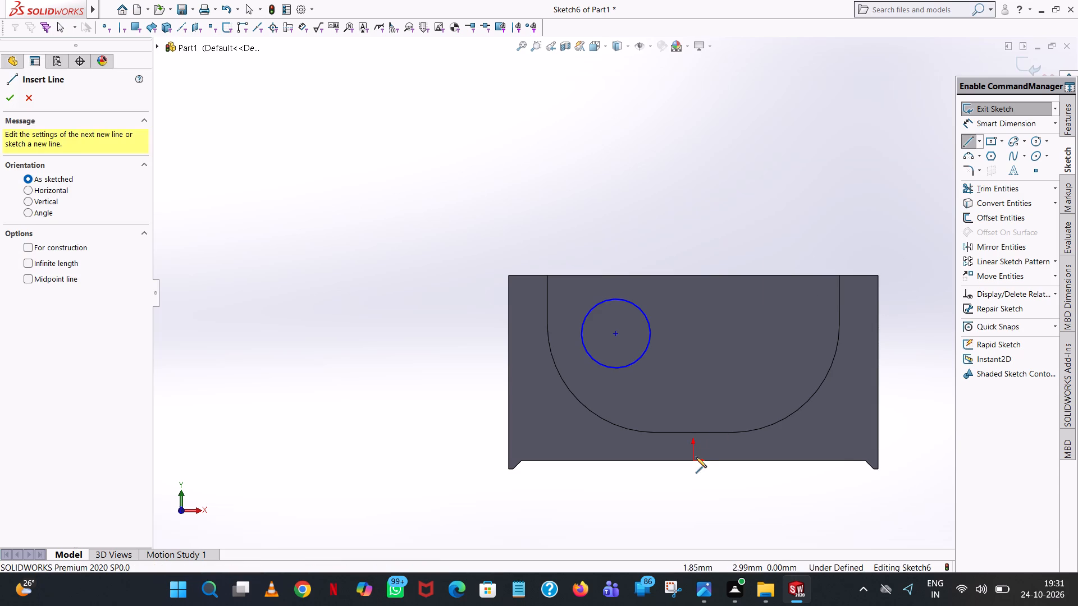
pyautogui.click(694, 460)
pyautogui.click(691, 333)
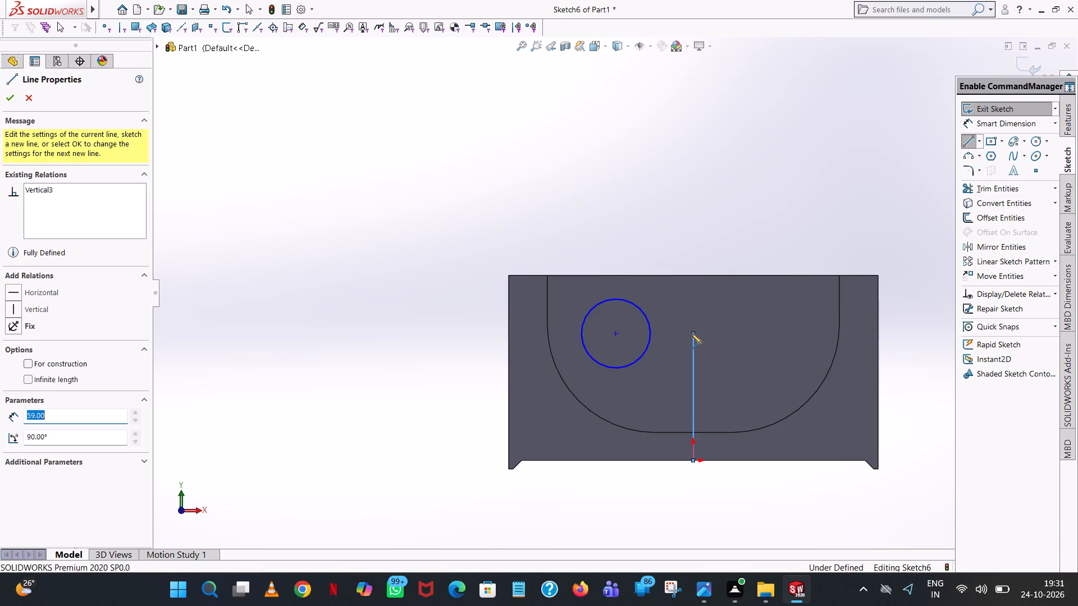
pyautogui.rightClick(691, 333)
pyautogui.click(716, 341)
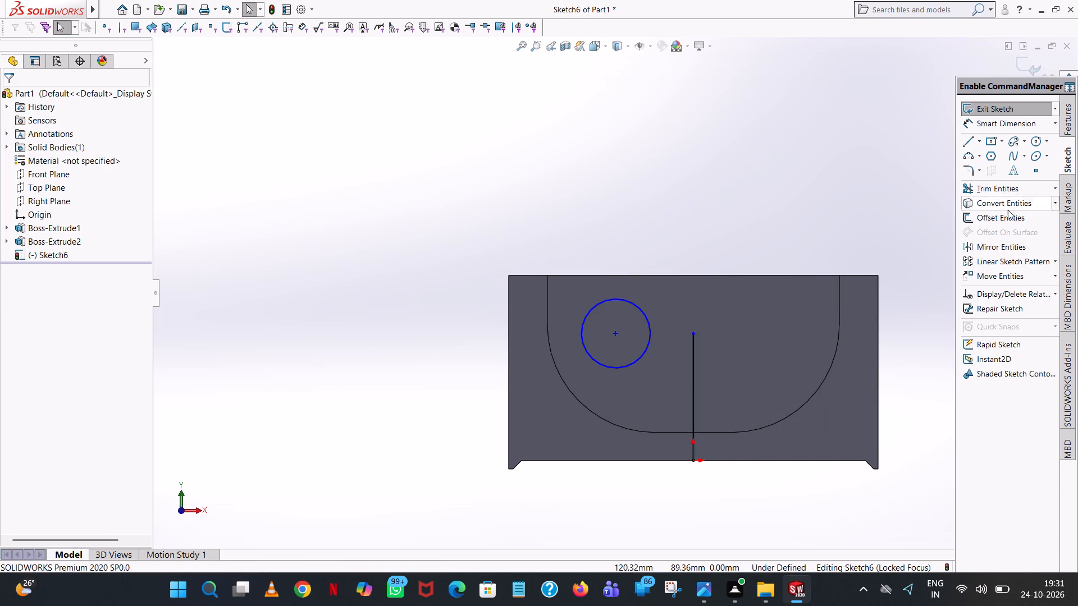
# Mirror the 16 mm radius circle about the vertical line, keeping the original.
pyautogui.click(1005, 249)
pyautogui.click(637, 307)
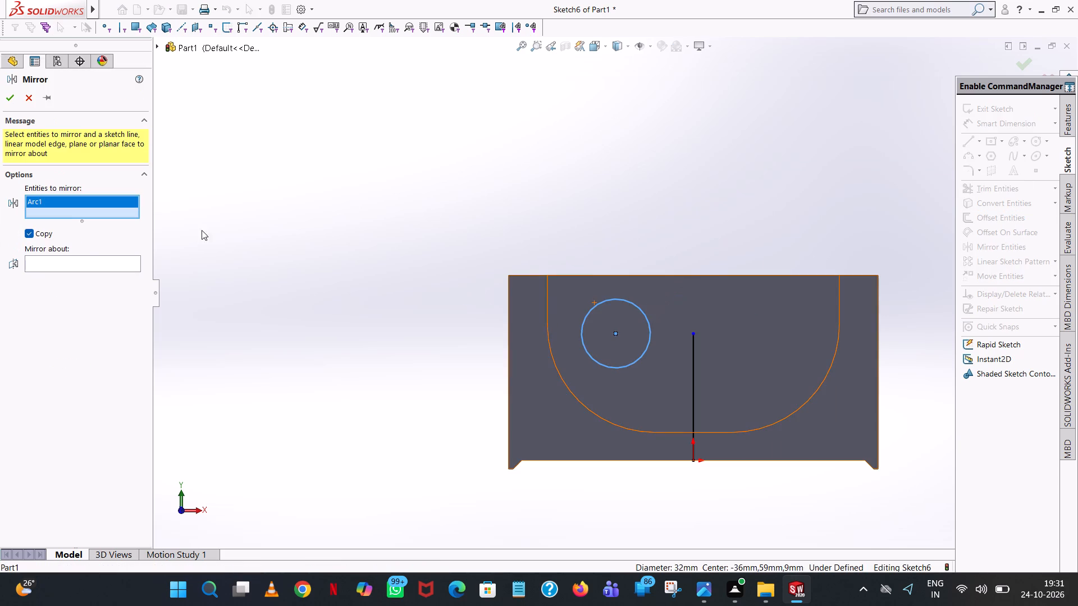
pyautogui.click(42, 264)
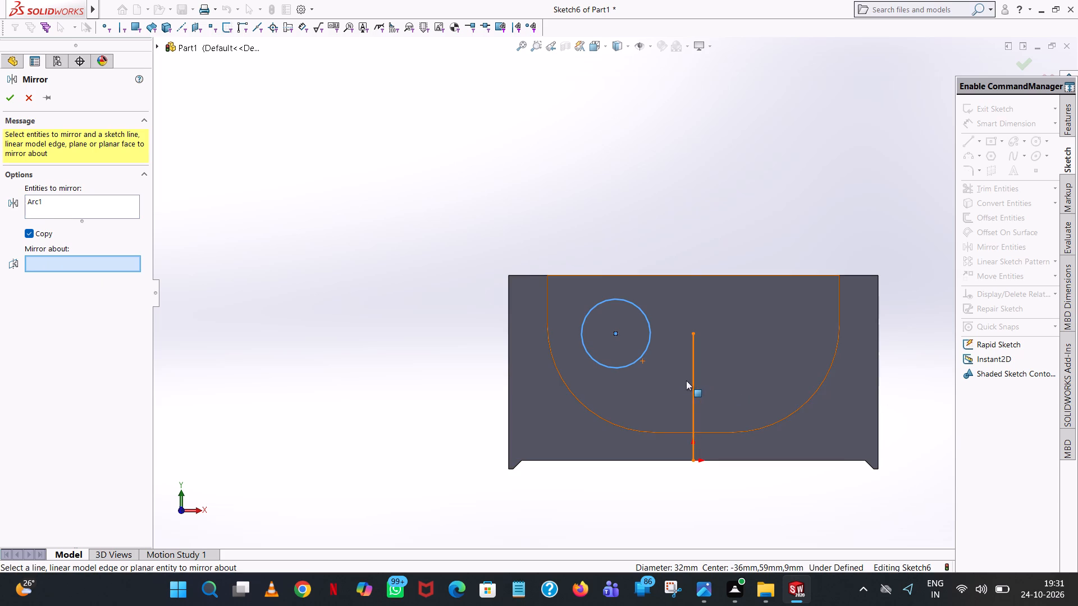
pyautogui.click(691, 380)
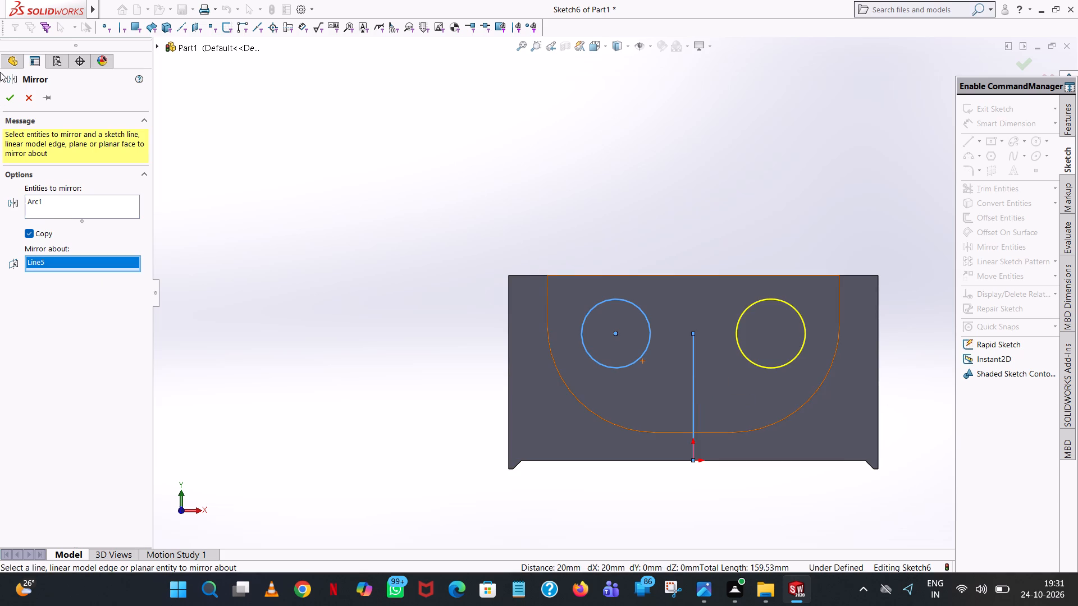
pyautogui.click(7, 100)
pyautogui.click(668, 191)
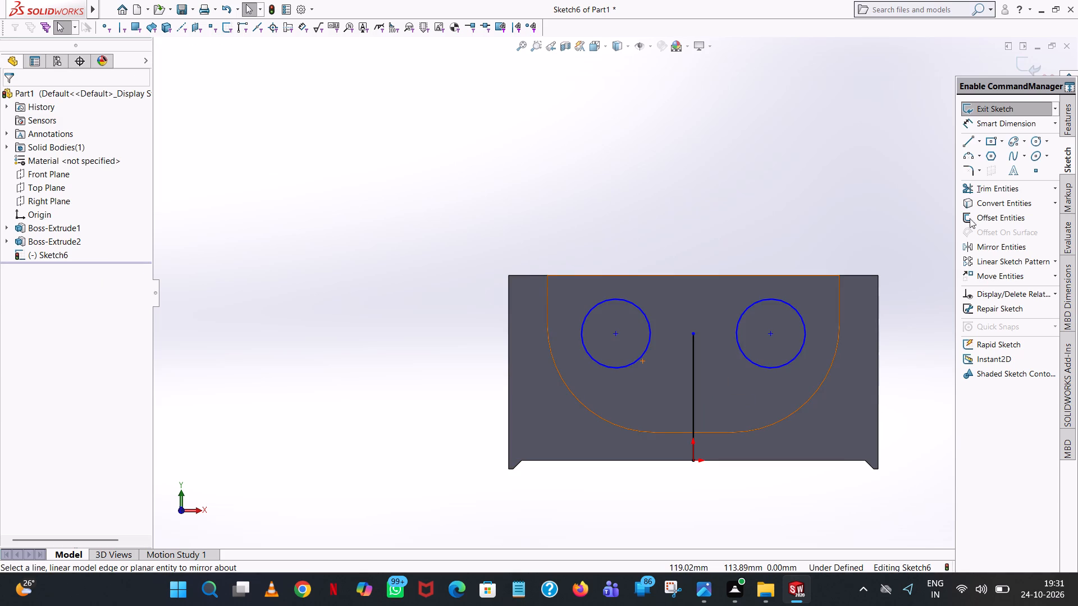
# Trim away the vertical line used as the mirror axis.
pyautogui.click(988, 185)
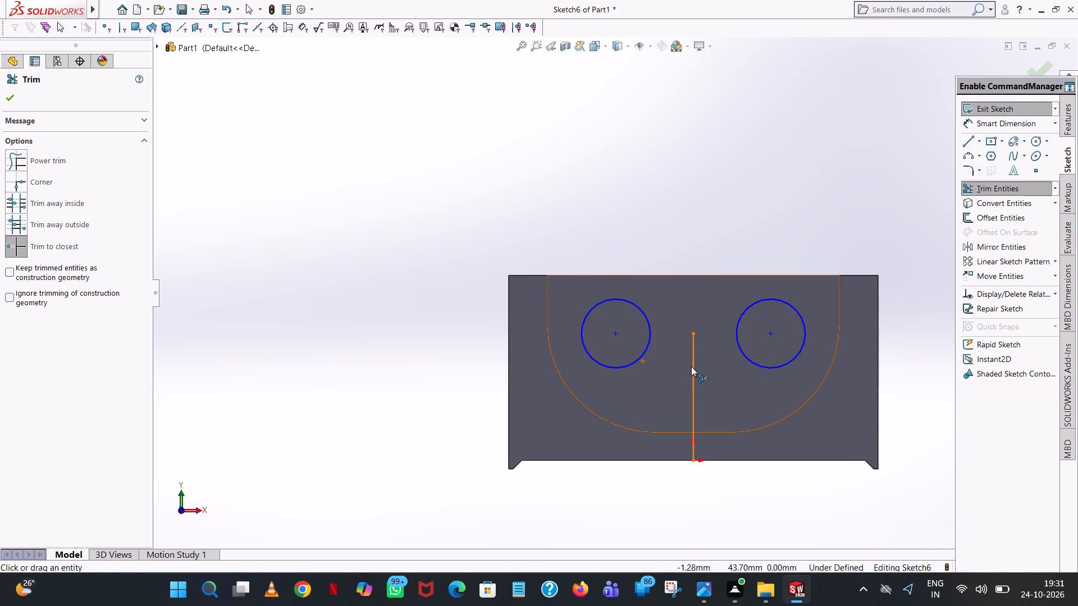
pyautogui.click(694, 369)
pyautogui.click(2, 95)
pyautogui.click(778, 136)
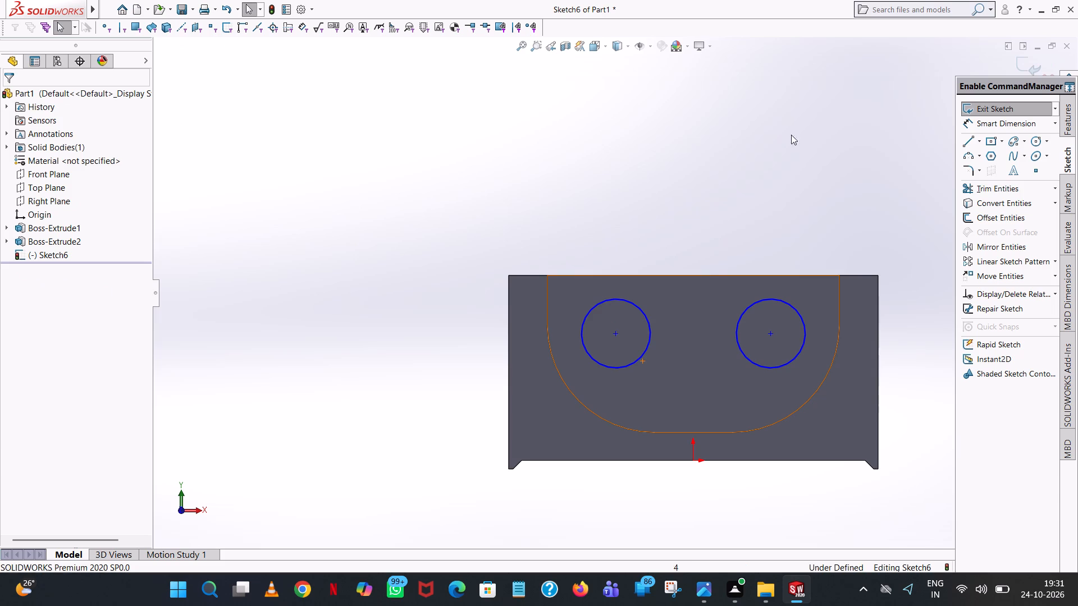
# Dimension the diameters of the right and left circles.
pyautogui.click(1010, 129)
pyautogui.click(768, 301)
pyautogui.click(878, 134)
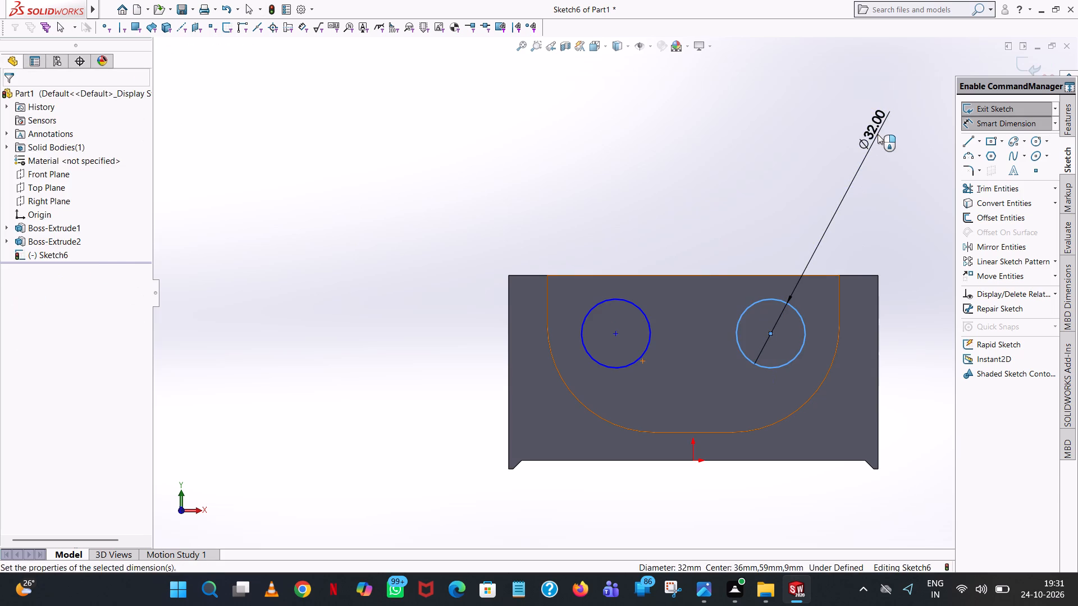
pyautogui.click(824, 112)
pyautogui.click(639, 162)
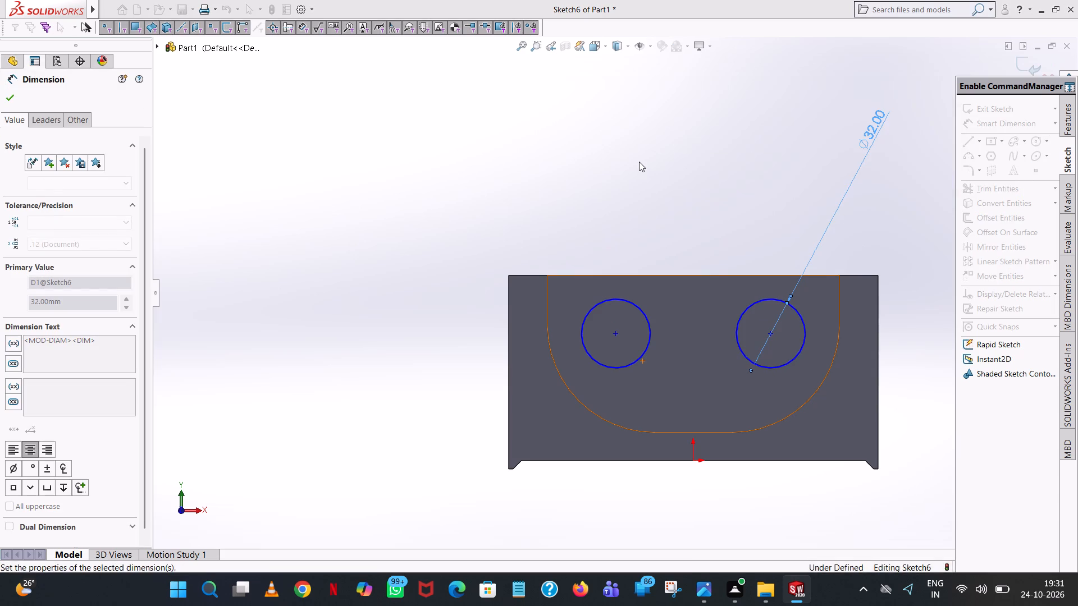
pyautogui.click(582, 337)
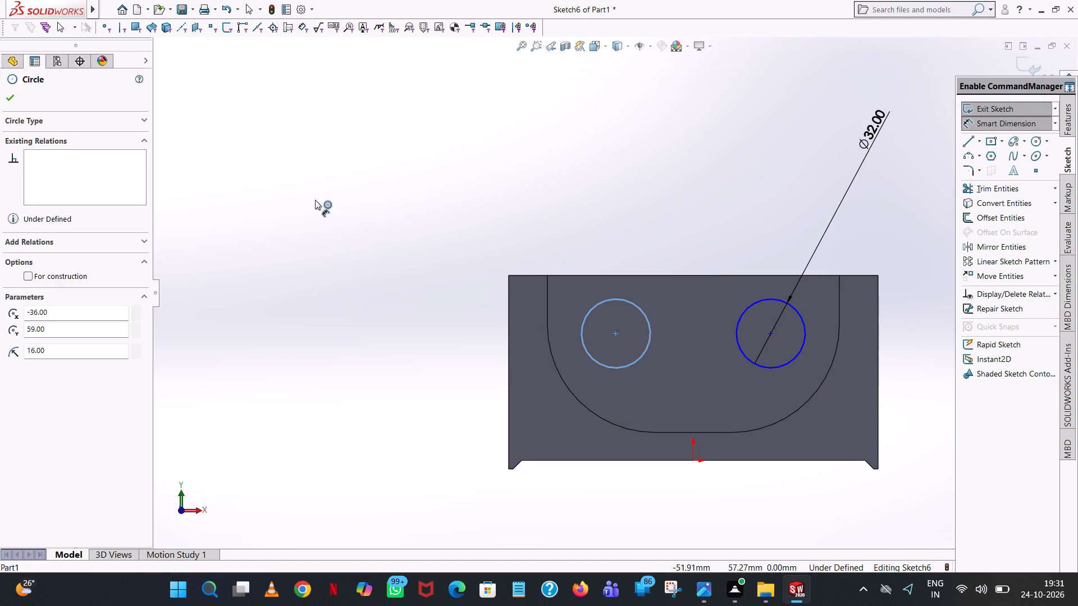
pyautogui.click(315, 199)
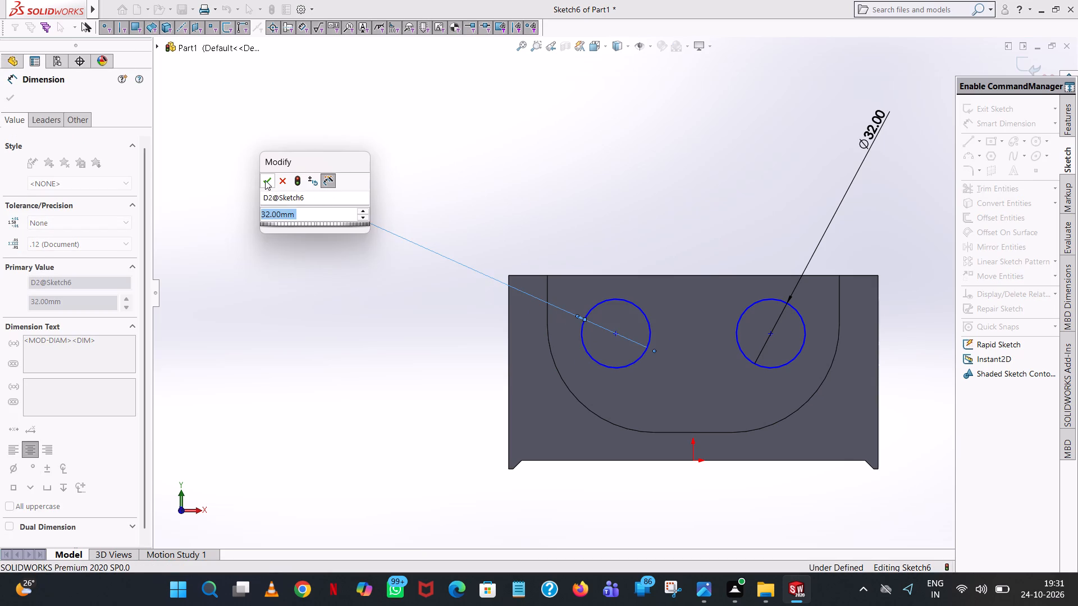
pyautogui.click(265, 180)
pyautogui.click(582, 109)
# Dimension the left circle's centre from the origin, first vertically and then horizontally.
pyautogui.click(614, 333)
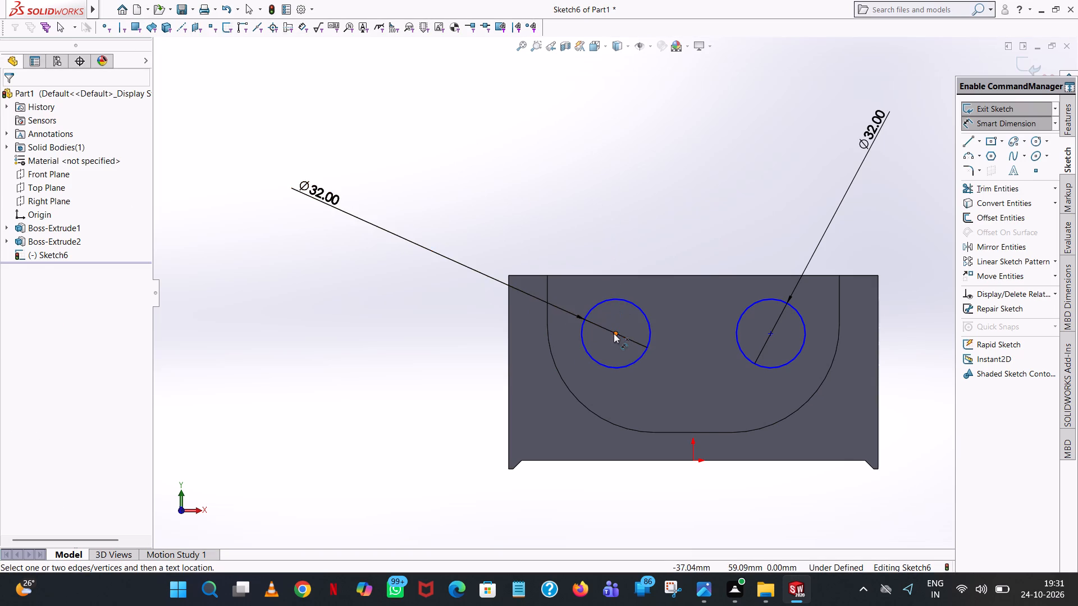
pyautogui.click(695, 460)
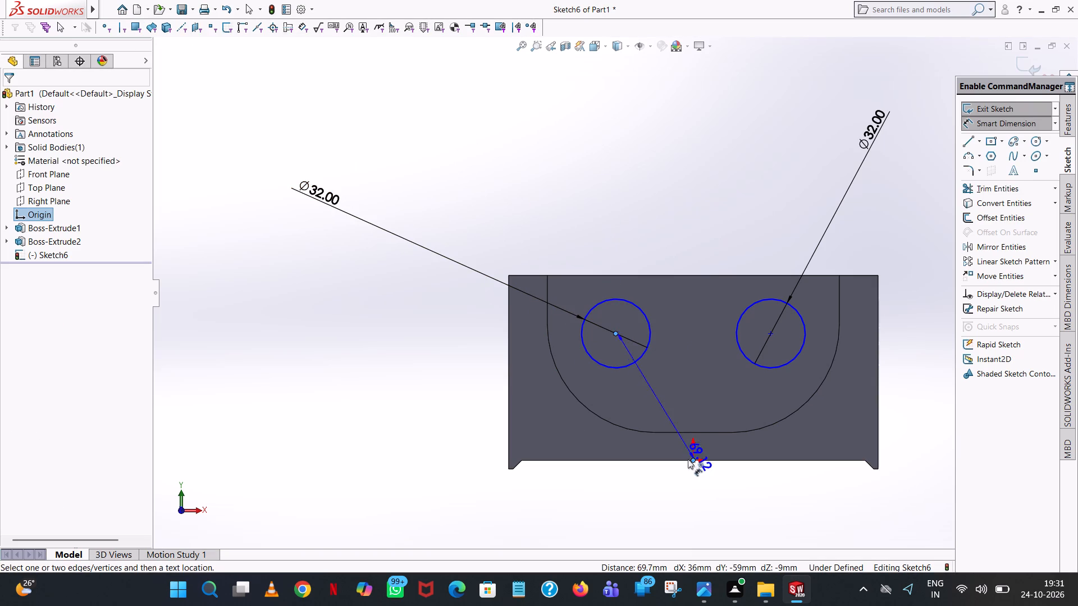
pyautogui.click(458, 396)
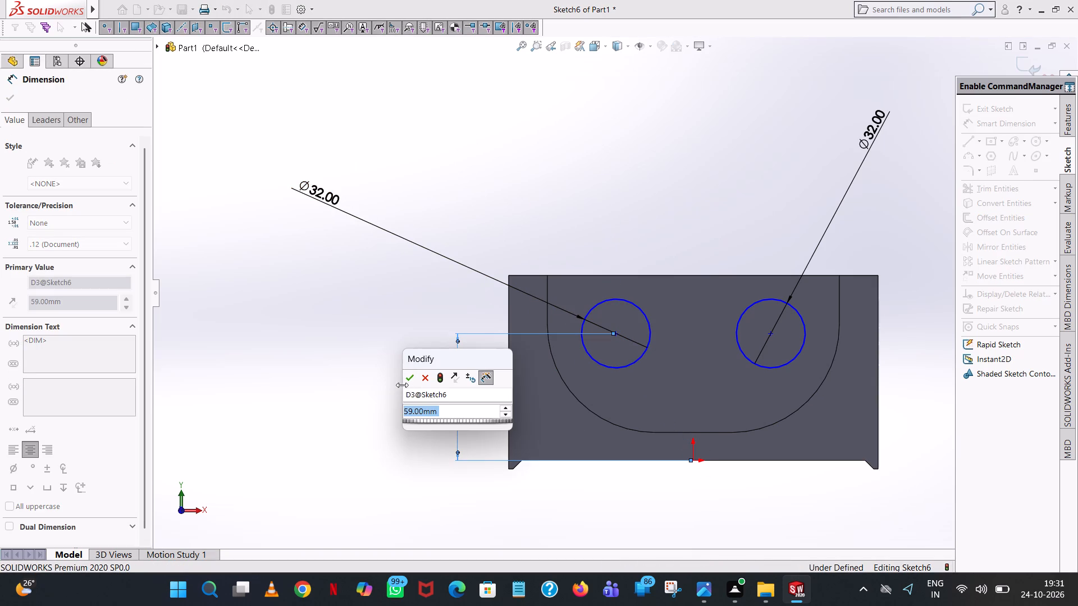
pyautogui.click(408, 380)
pyautogui.click(677, 205)
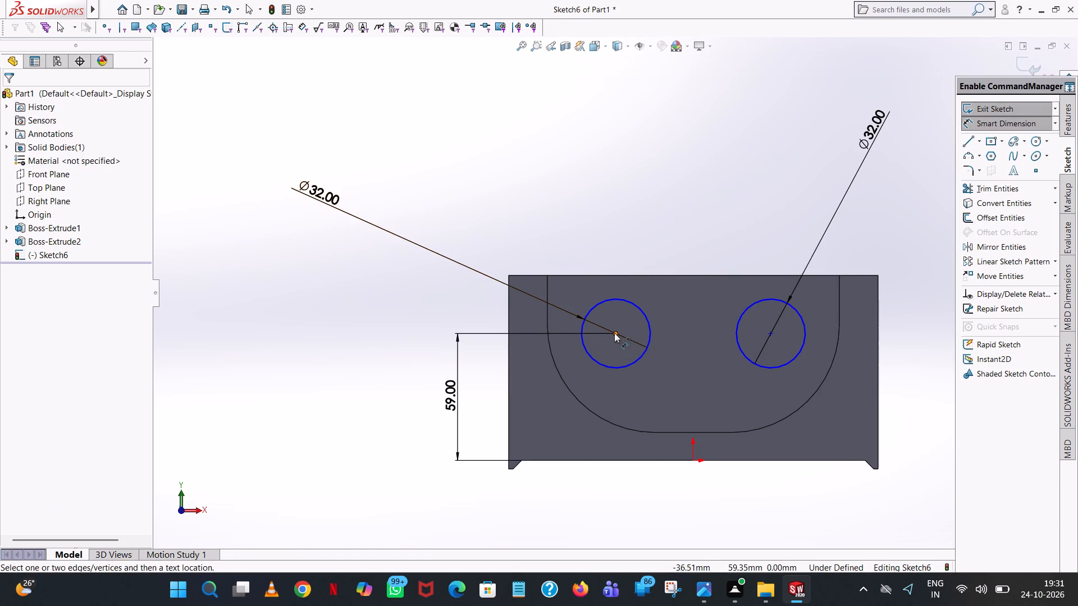
pyautogui.click(614, 332)
pyautogui.click(694, 461)
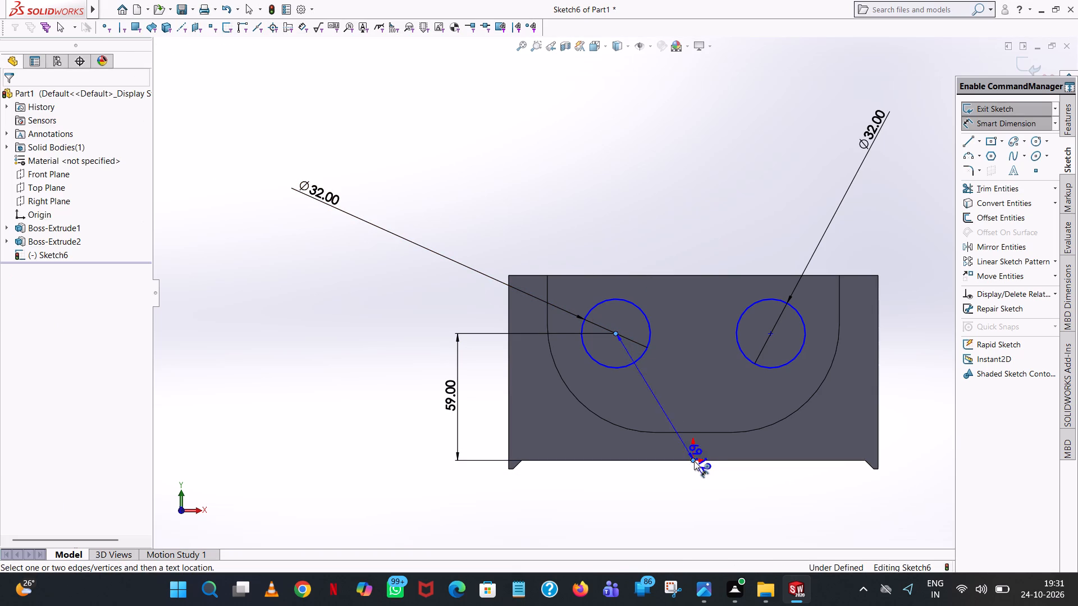
pyautogui.click(674, 499)
pyautogui.click(627, 476)
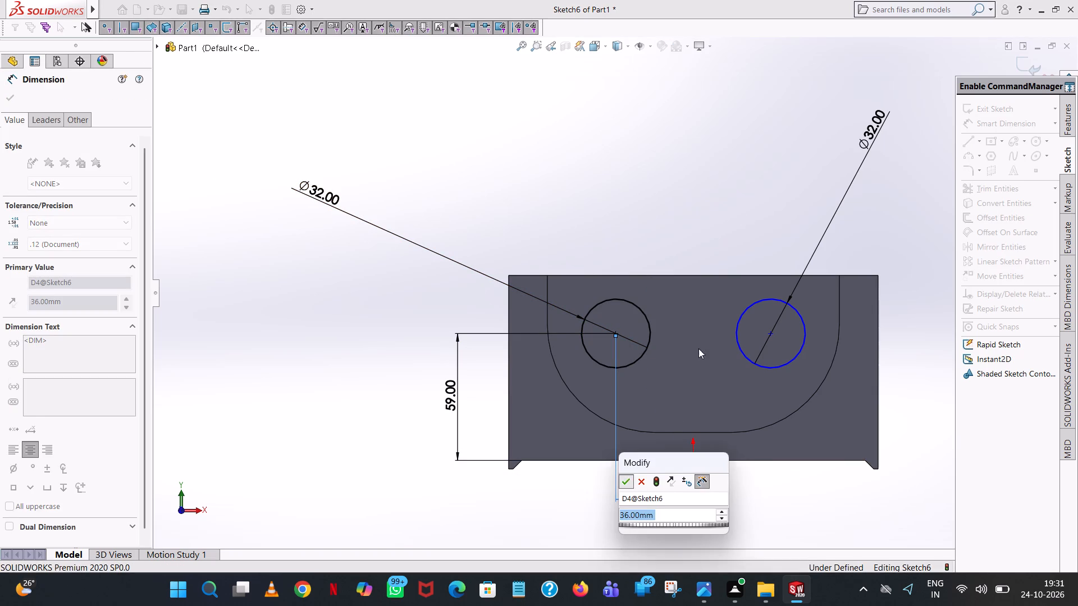
pyautogui.click(745, 192)
# Dimension the right circle's centre from the origin, first horizontally and then vertically.
pyautogui.click(691, 461)
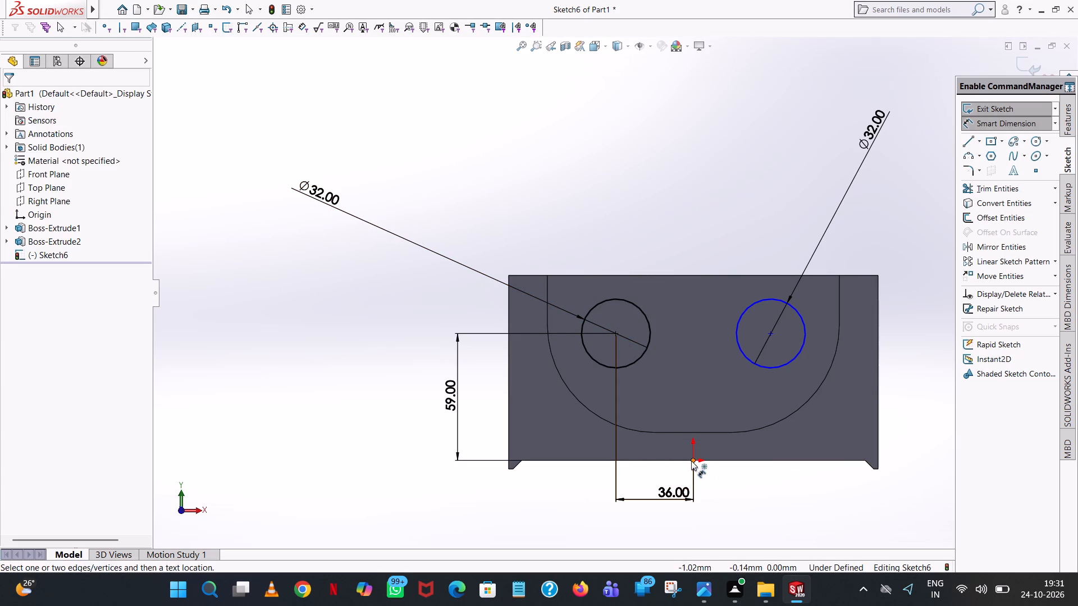
pyautogui.click(769, 333)
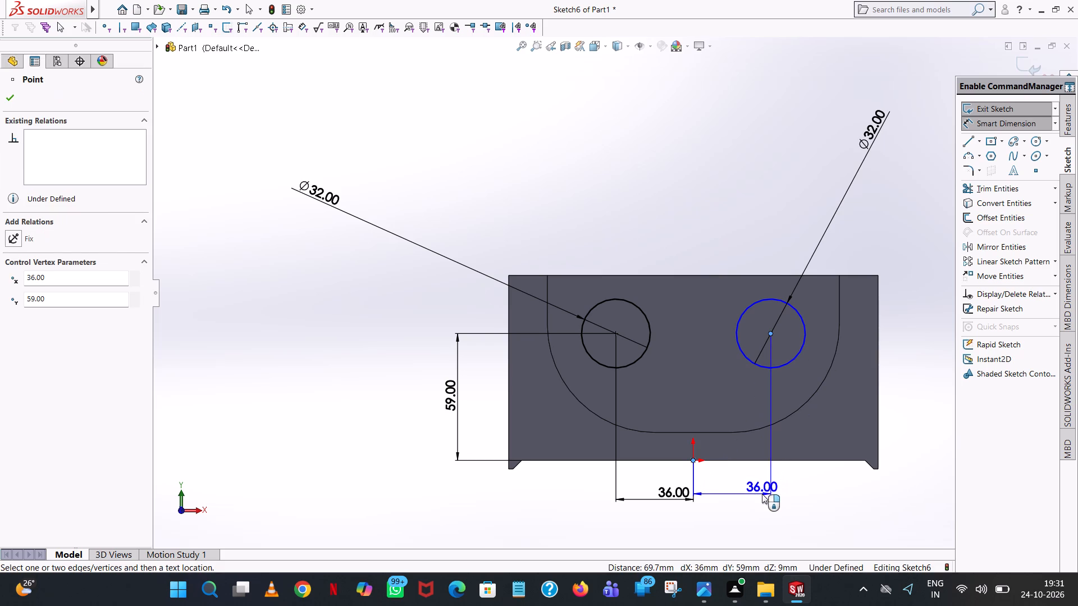
pyautogui.click(762, 494)
pyautogui.click(716, 474)
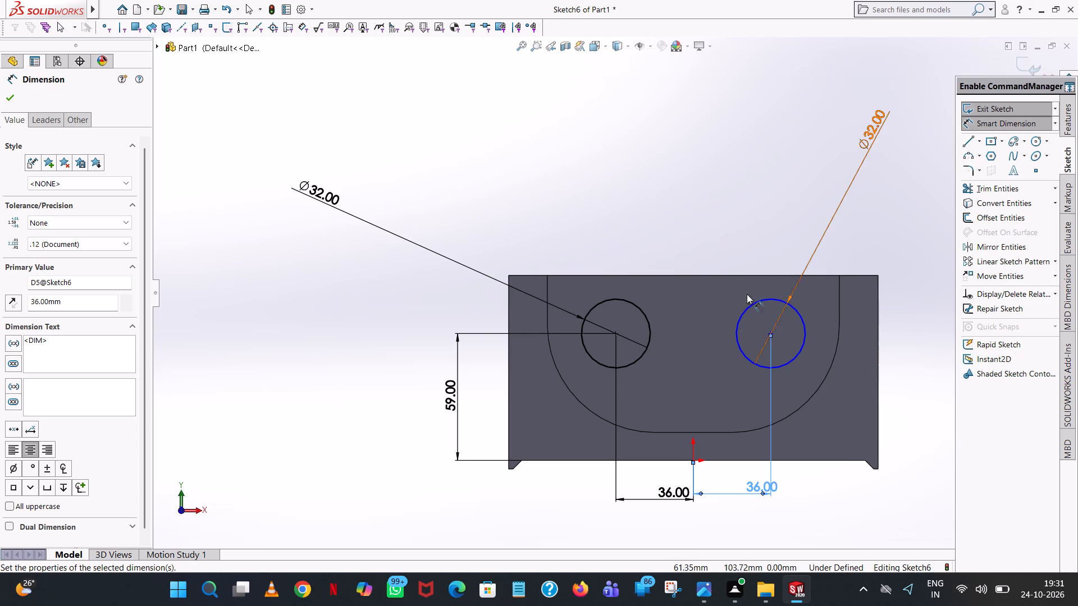
pyautogui.click(693, 460)
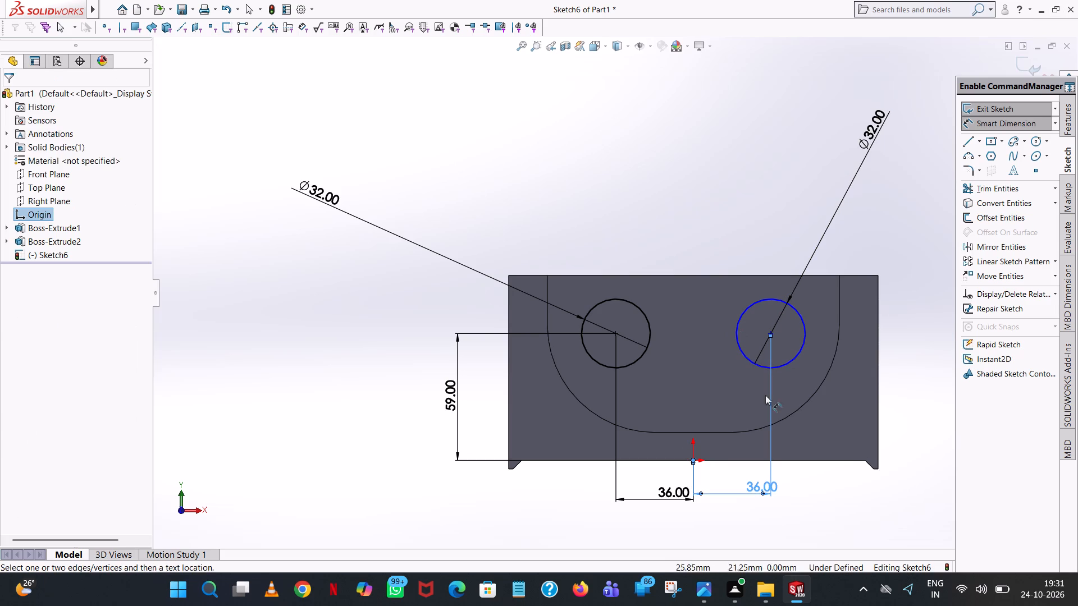
pyautogui.click(770, 332)
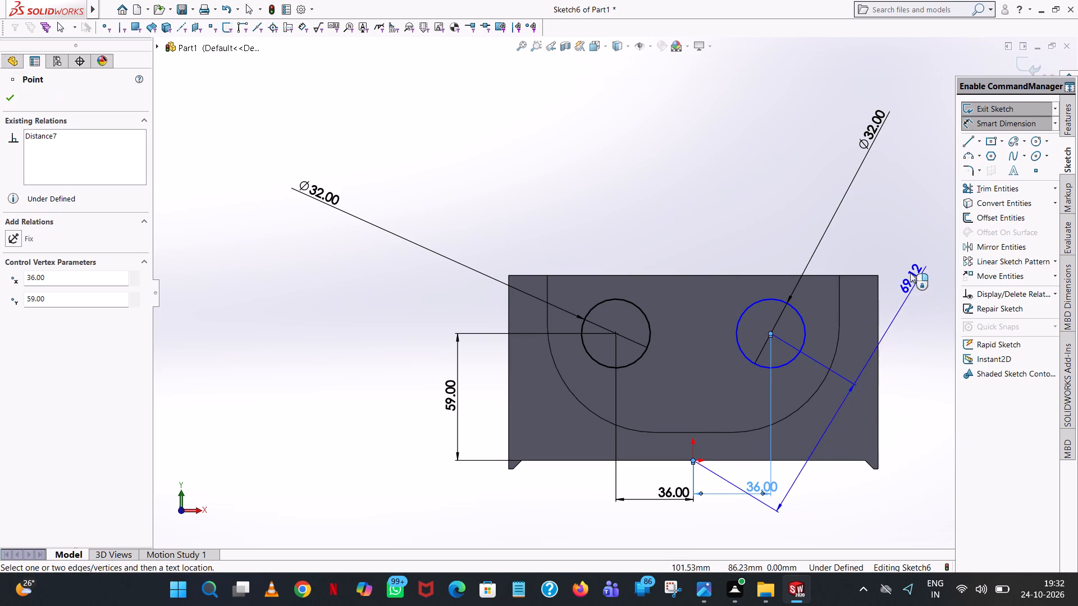
pyautogui.click(425, 405)
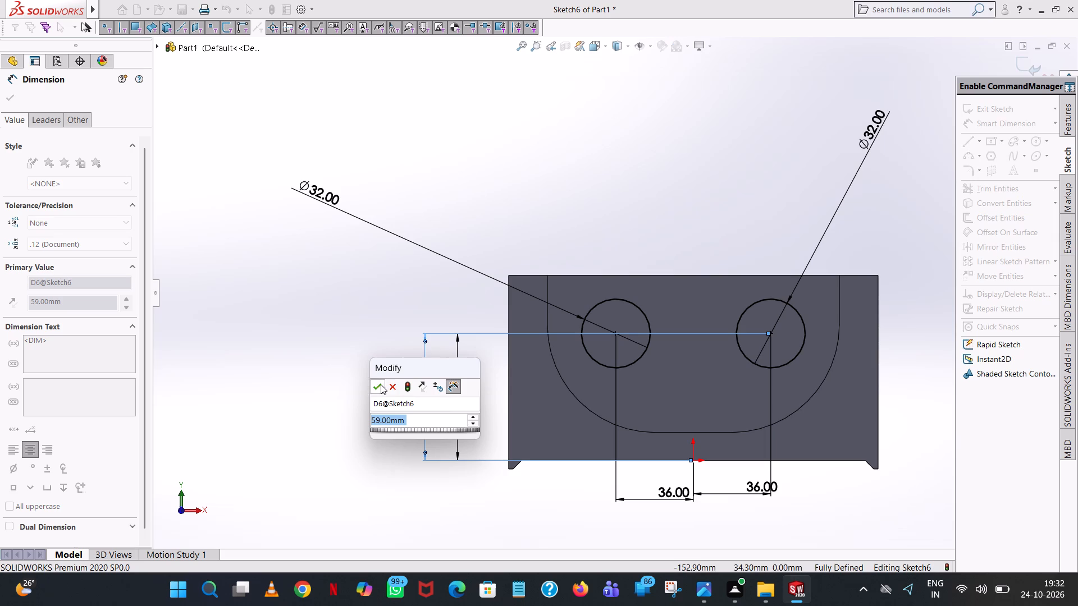
pyautogui.click(374, 385)
pyautogui.click(651, 149)
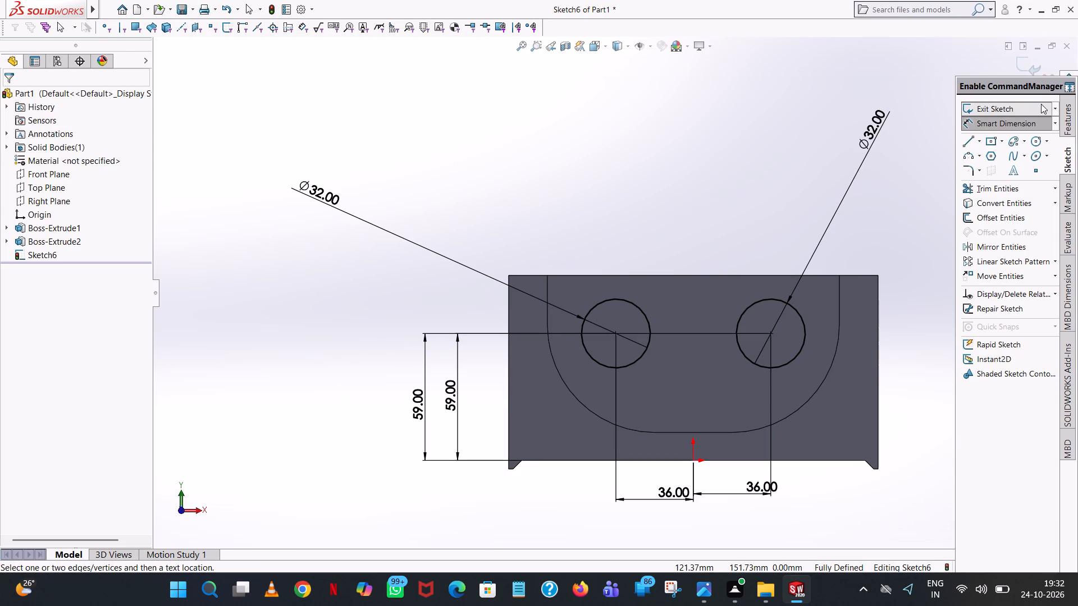
# Cut-extrude the two bore circles through the plate with a blind depth of 89 mm.
pyautogui.click(1070, 113)
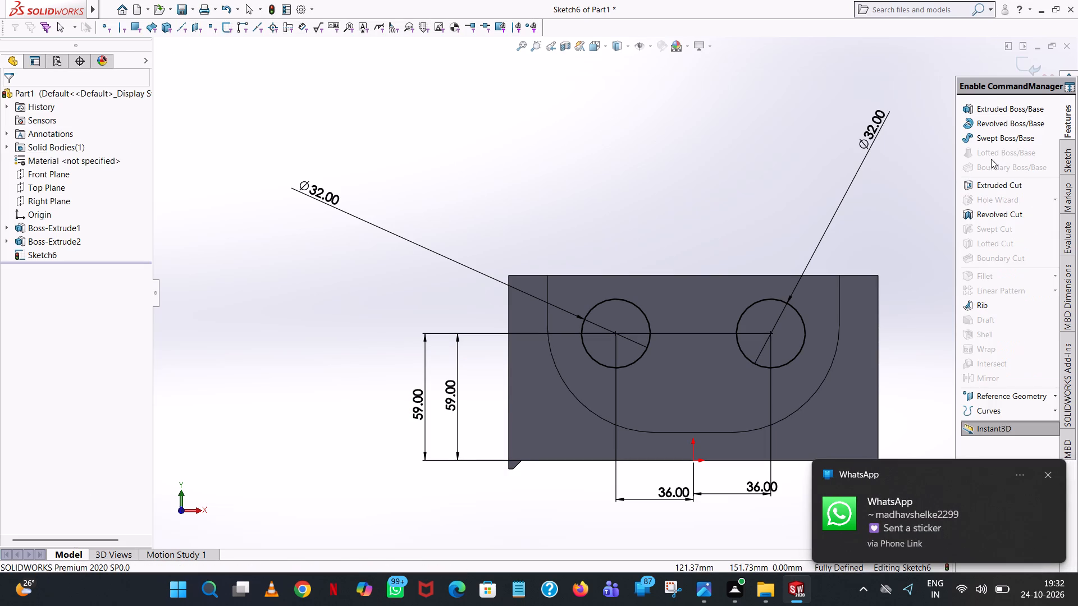
pyautogui.click(986, 182)
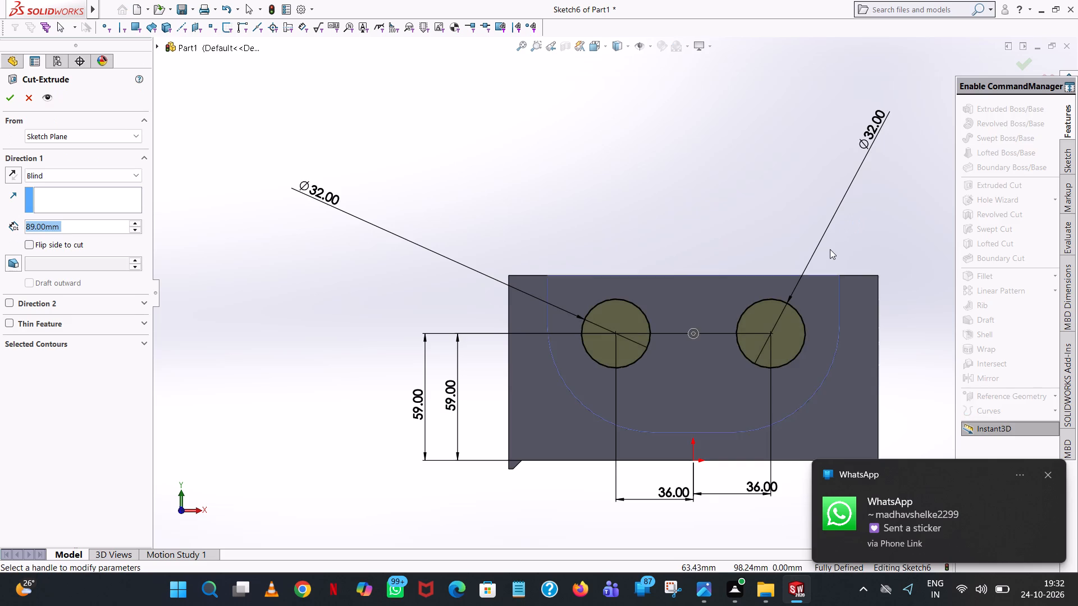
pyautogui.moveTo(829, 251); pyautogui.dragTo(824, 414, button='middle')
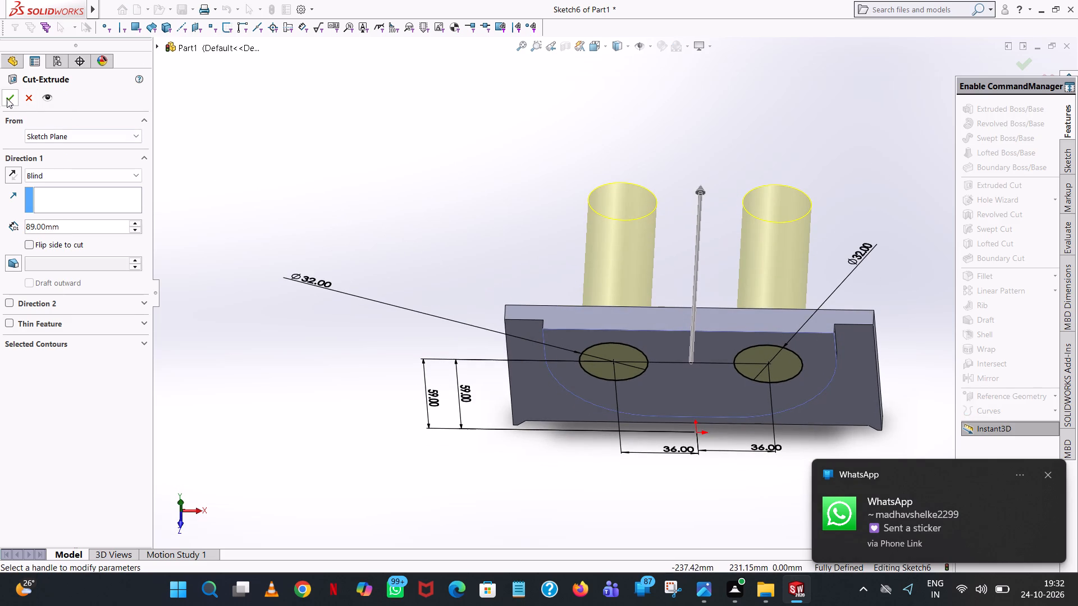
pyautogui.click(7, 98)
pyautogui.click(702, 141)
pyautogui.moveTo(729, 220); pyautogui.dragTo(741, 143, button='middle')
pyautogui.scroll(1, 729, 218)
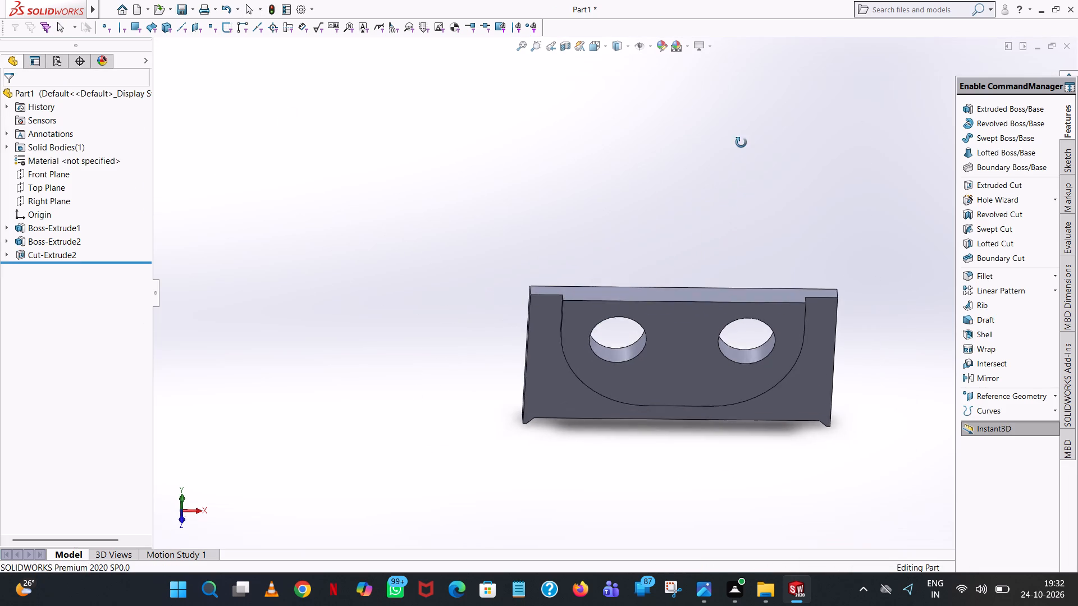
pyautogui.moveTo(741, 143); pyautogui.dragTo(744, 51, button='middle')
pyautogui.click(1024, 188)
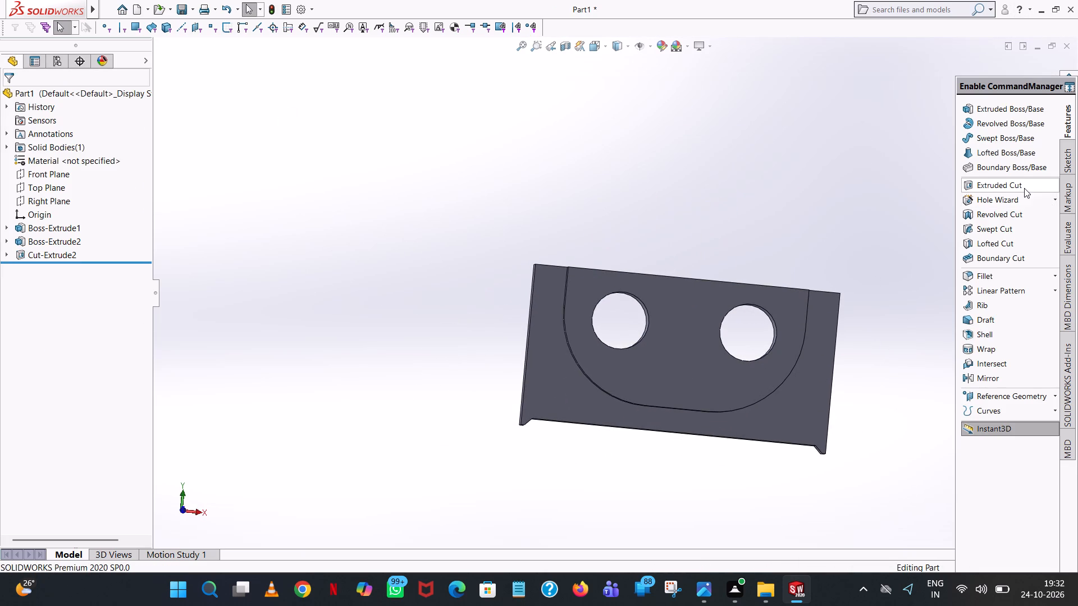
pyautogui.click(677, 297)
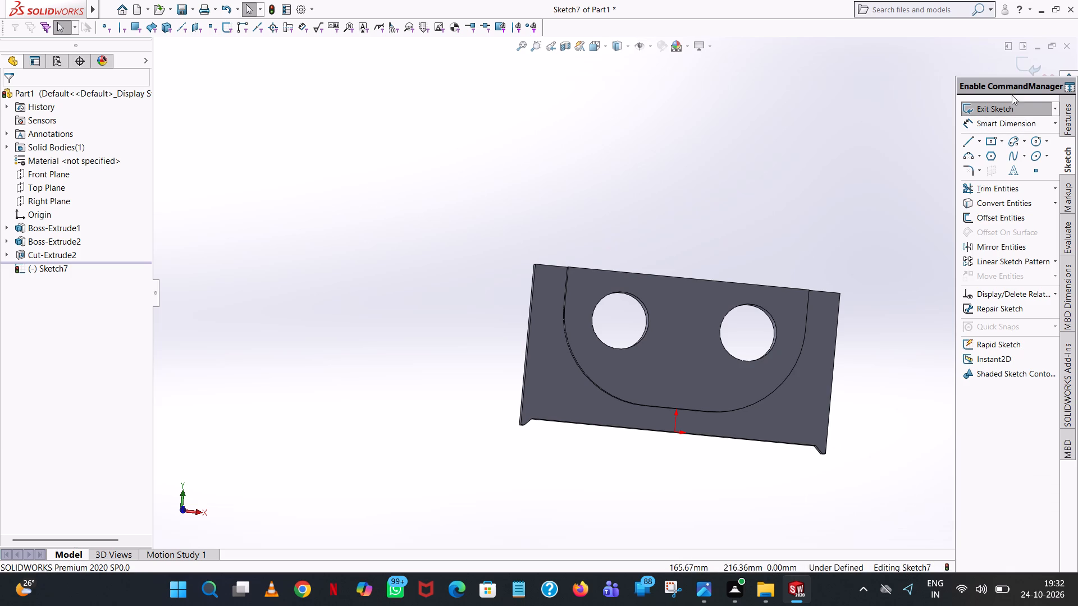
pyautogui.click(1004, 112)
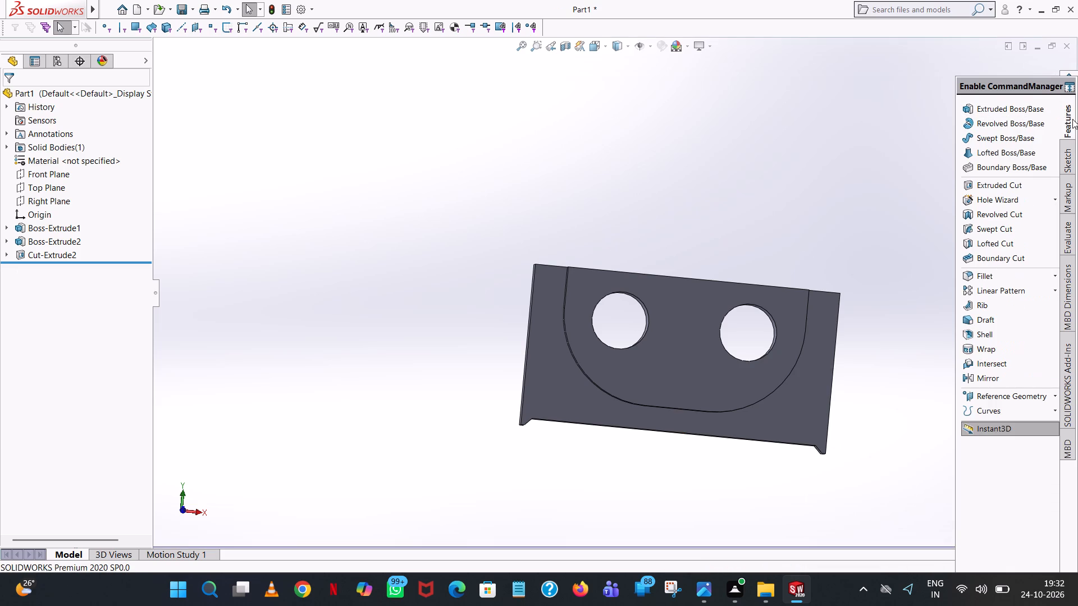
# Start an Extruded Boss/Base sketch on the plate's flat rear face and draw a 30 mm radius circle centred on the right-hand bore.
pyautogui.click(1072, 120)
pyautogui.click(1000, 111)
pyautogui.moveTo(842, 221); pyautogui.dragTo(665, 185, button='middle')
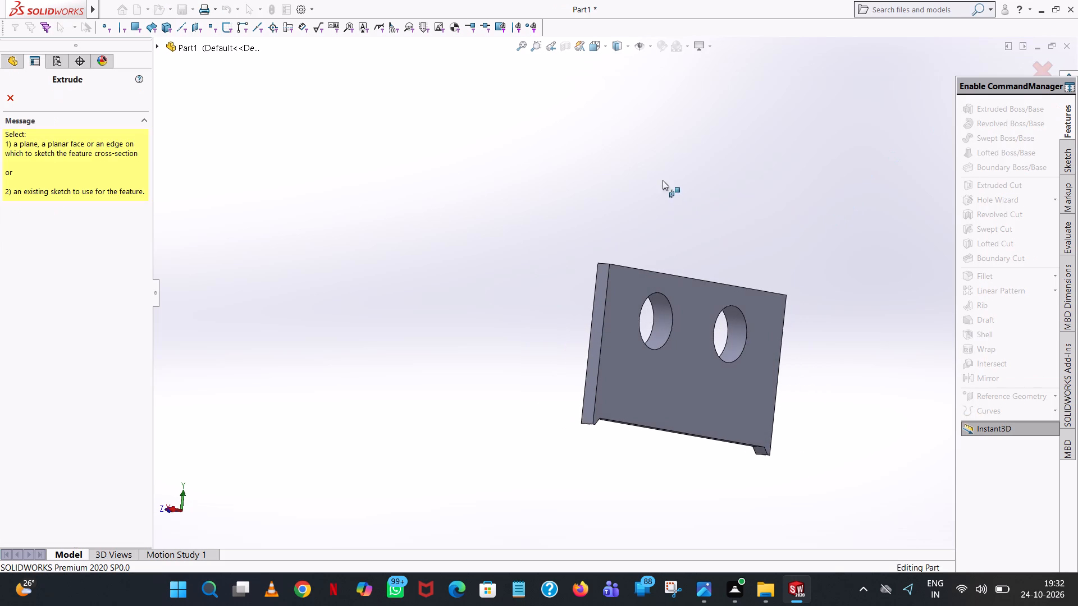
pyautogui.click(691, 296)
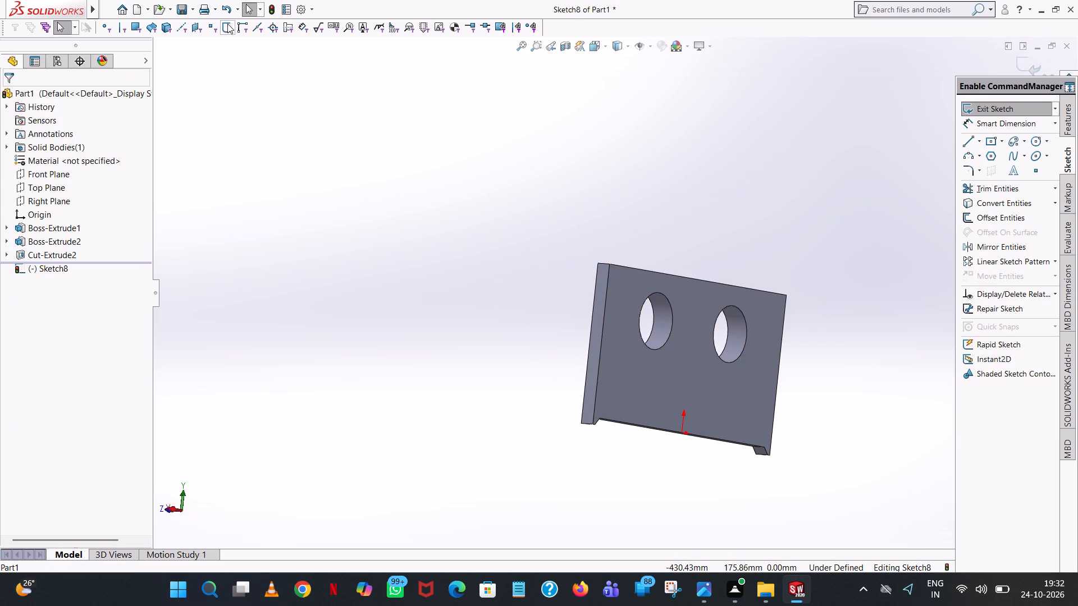
pyautogui.click(609, 50)
pyautogui.click(654, 103)
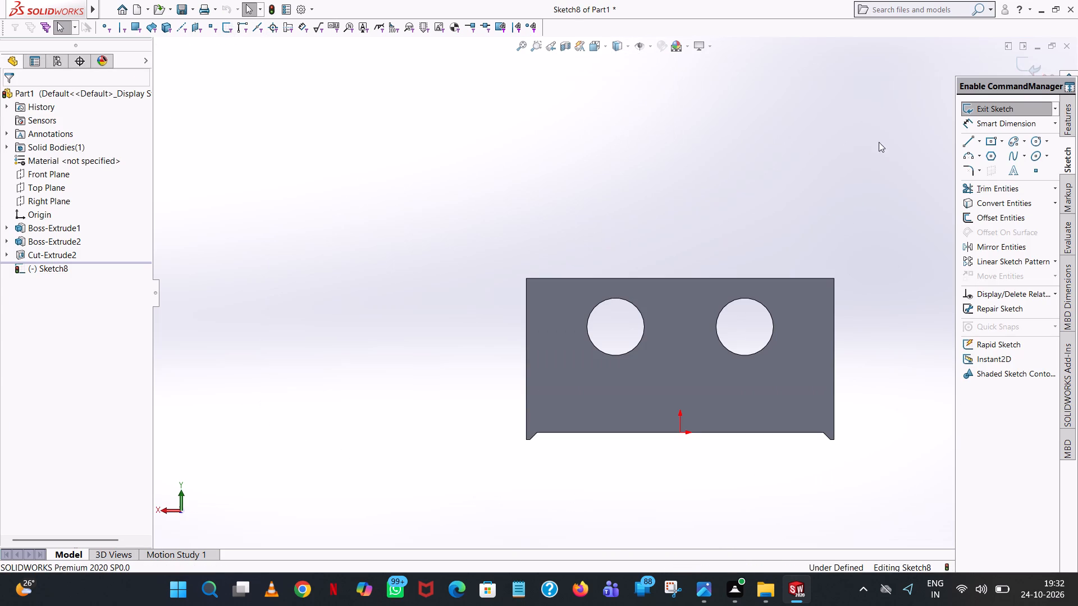
pyautogui.click(1036, 137)
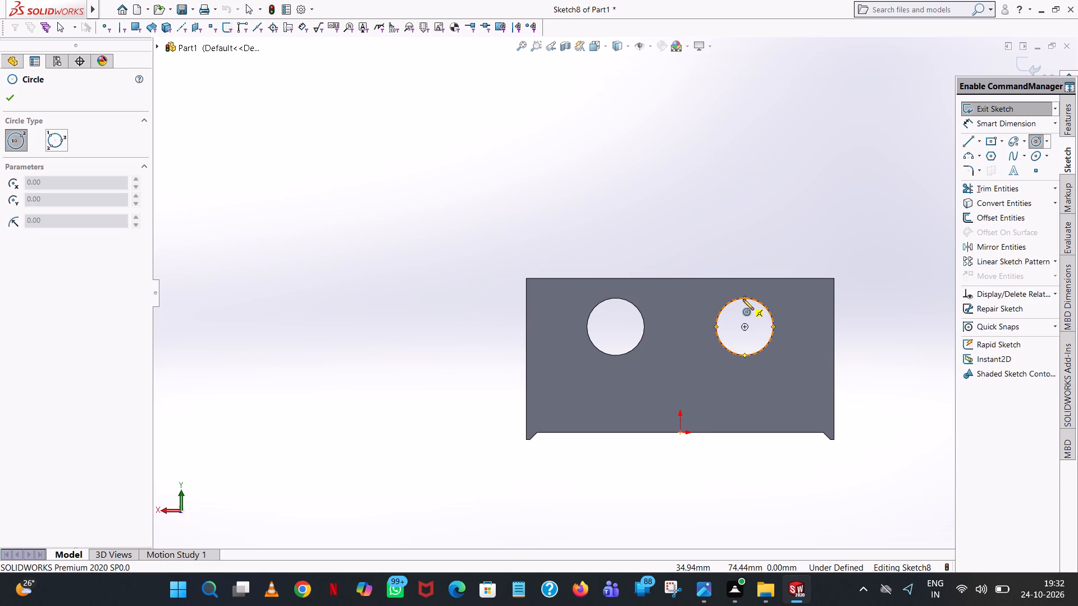
pyautogui.click(744, 325)
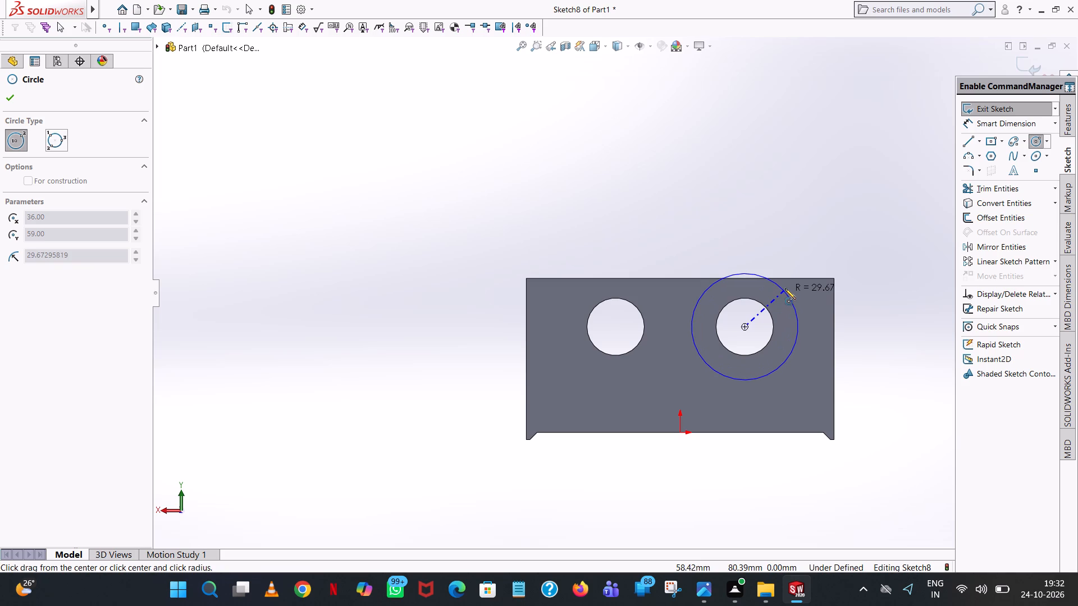
pyautogui.click(785, 288)
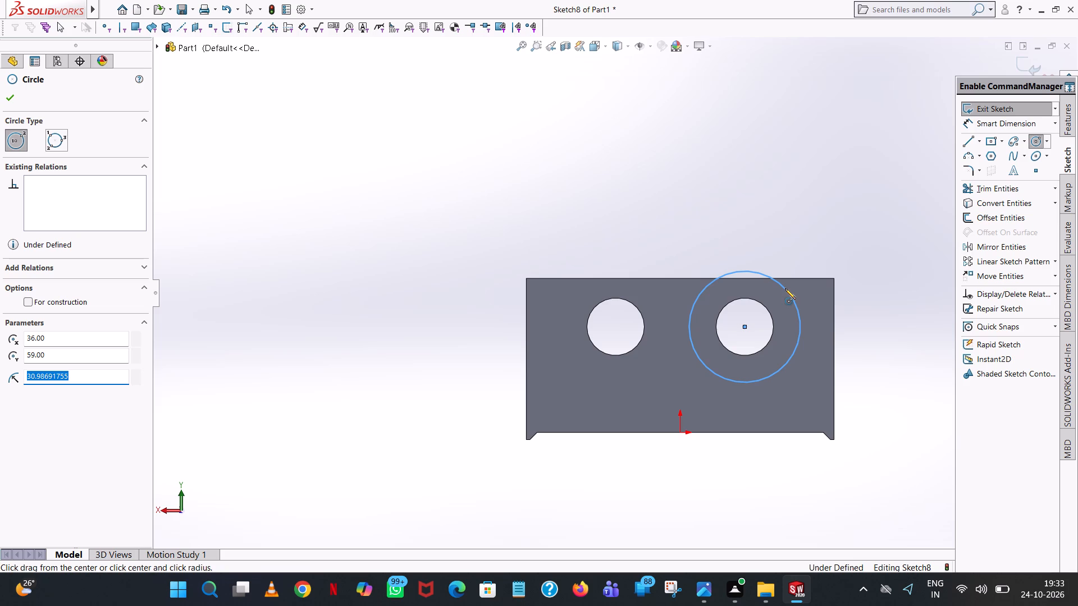
pyautogui.write('30')
pyautogui.press('Return')
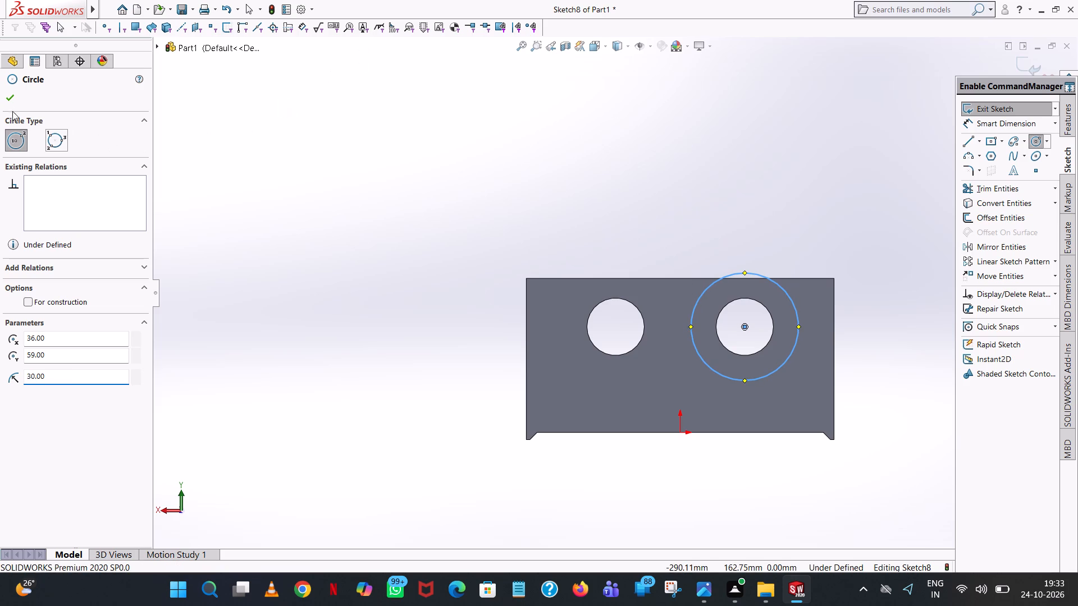
pyautogui.click(4, 92)
pyautogui.click(805, 192)
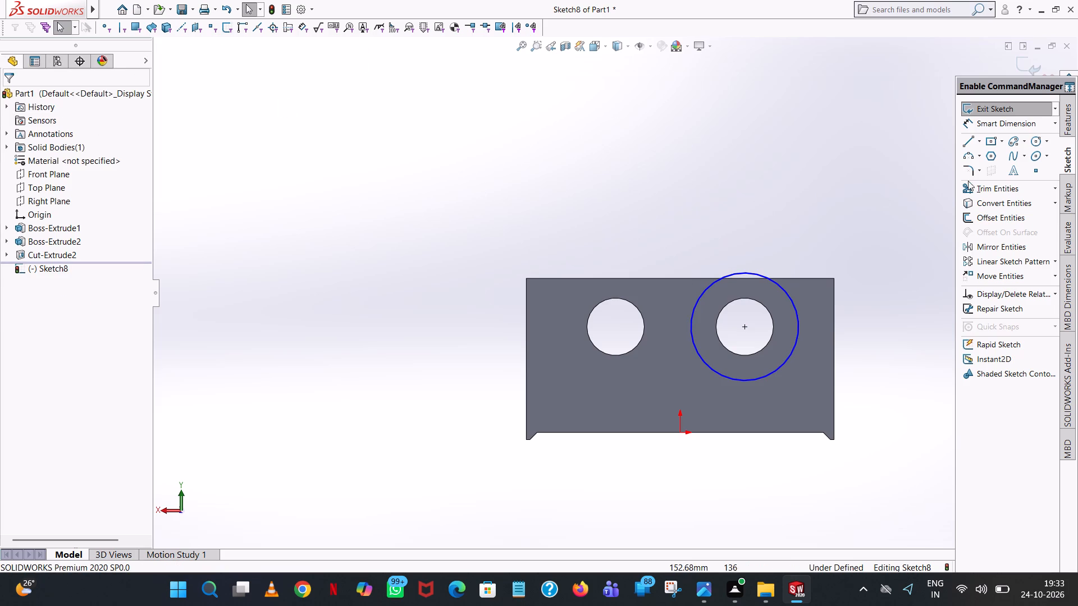
# Sketch a second circle on the same centre, sized to the edge of the right-hand bore.
pyautogui.click(1034, 141)
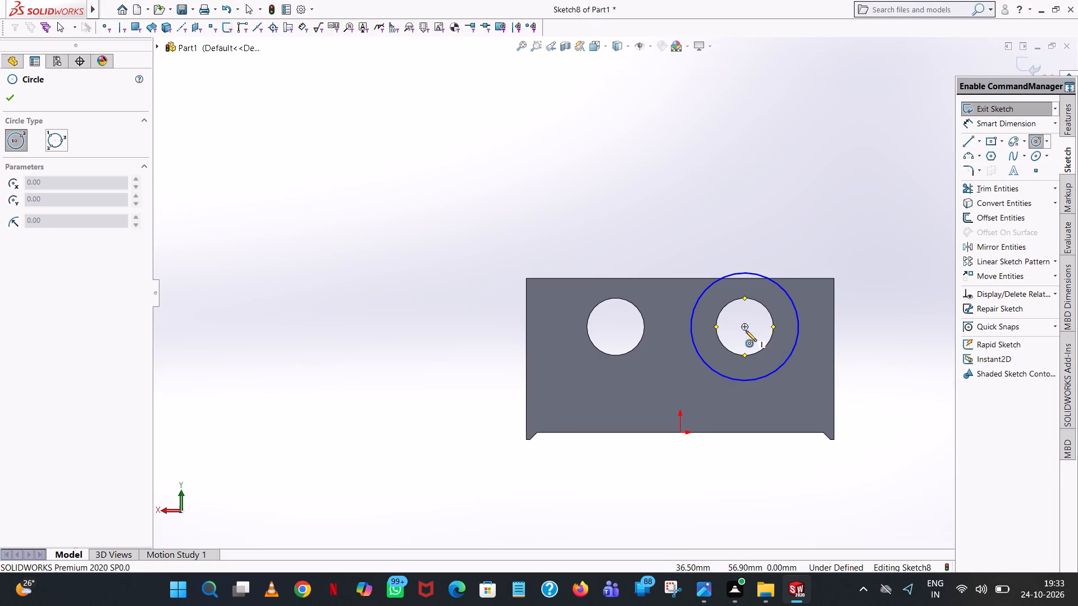
pyautogui.click(745, 325)
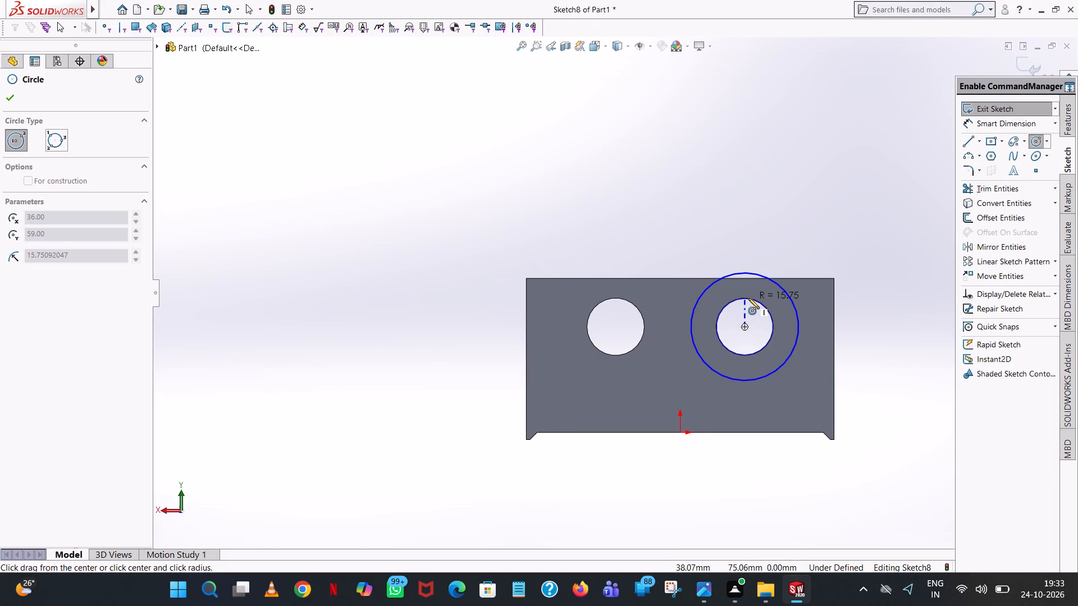
pyautogui.click(748, 298)
pyautogui.rightClick(748, 298)
pyautogui.click(793, 307)
pyautogui.click(744, 197)
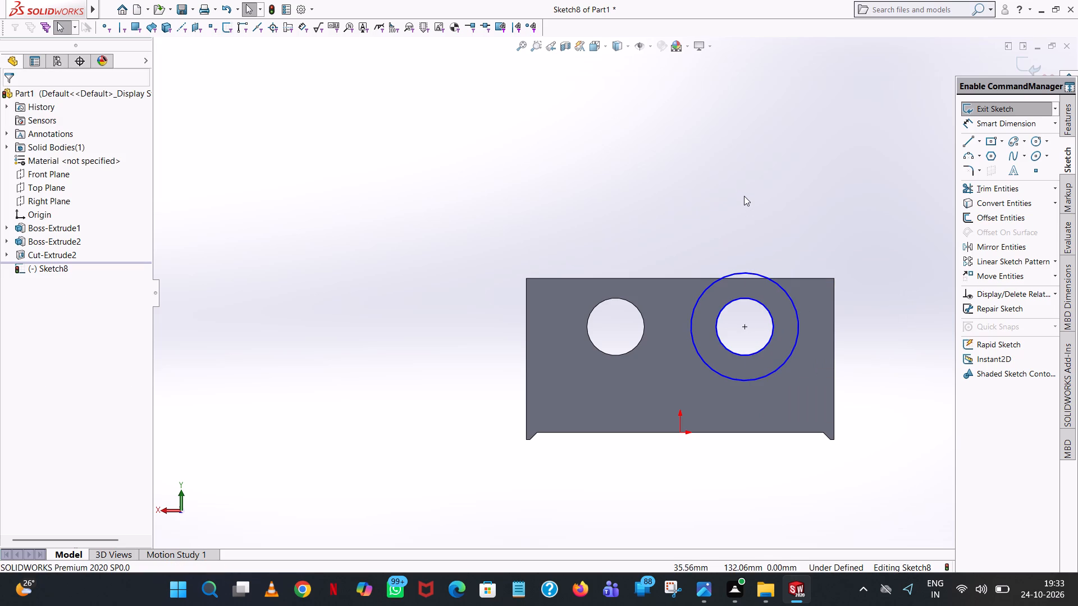
# Sketch a vertical line about 78 mm long upward from the origin, between the two bores.
pyautogui.click(969, 140)
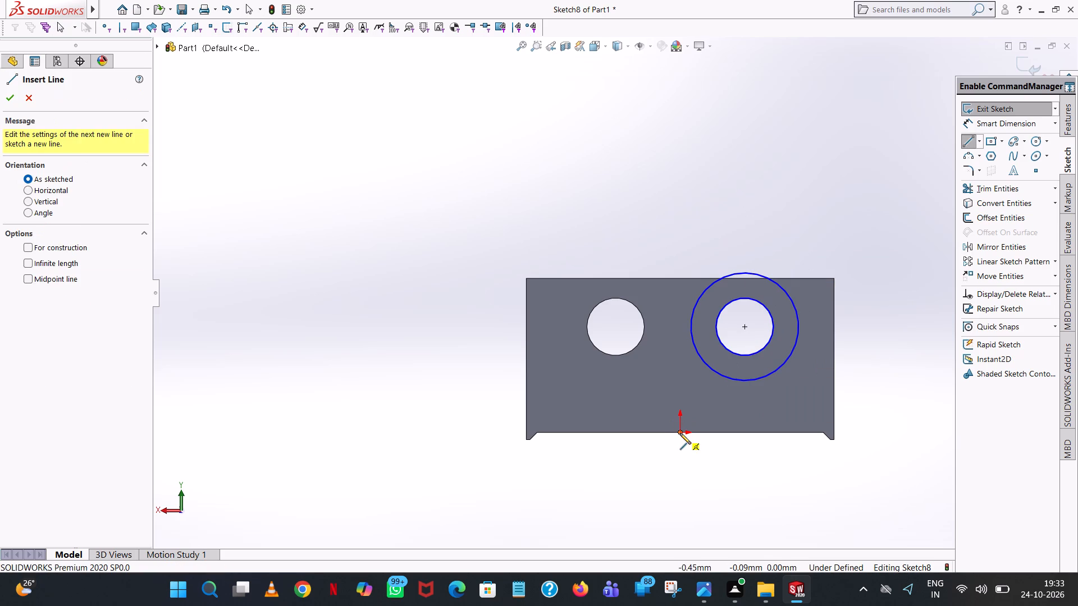
pyautogui.click(680, 433)
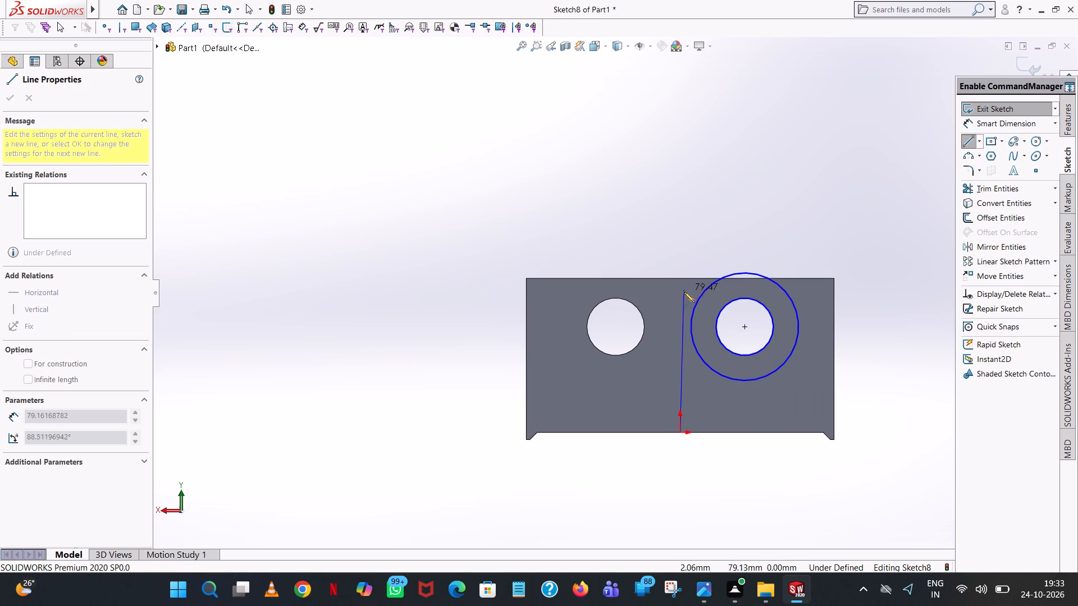
pyautogui.click(681, 293)
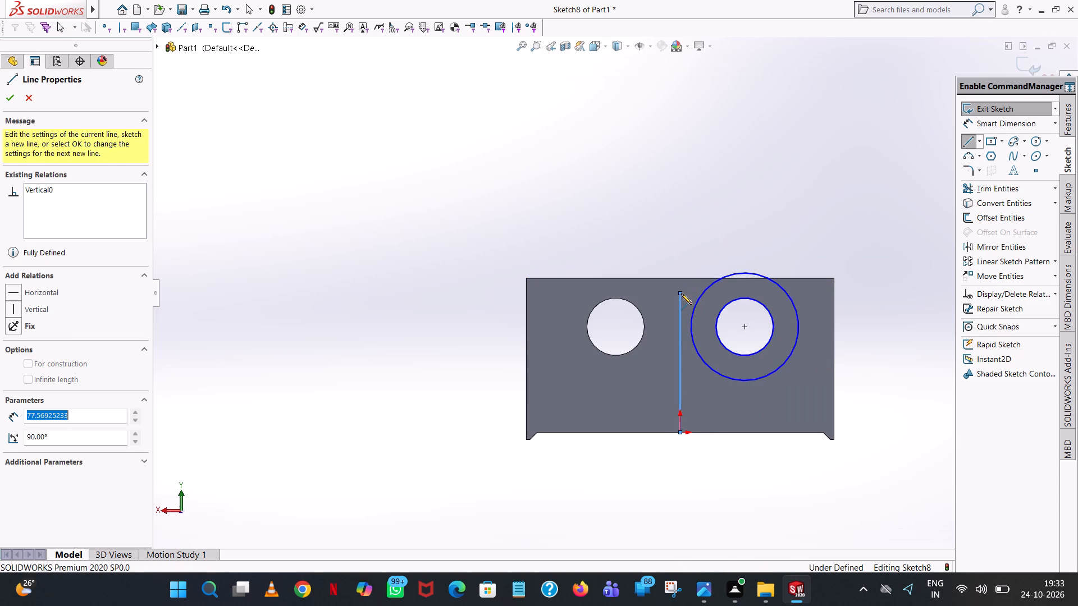
pyautogui.rightClick(681, 293)
pyautogui.click(730, 302)
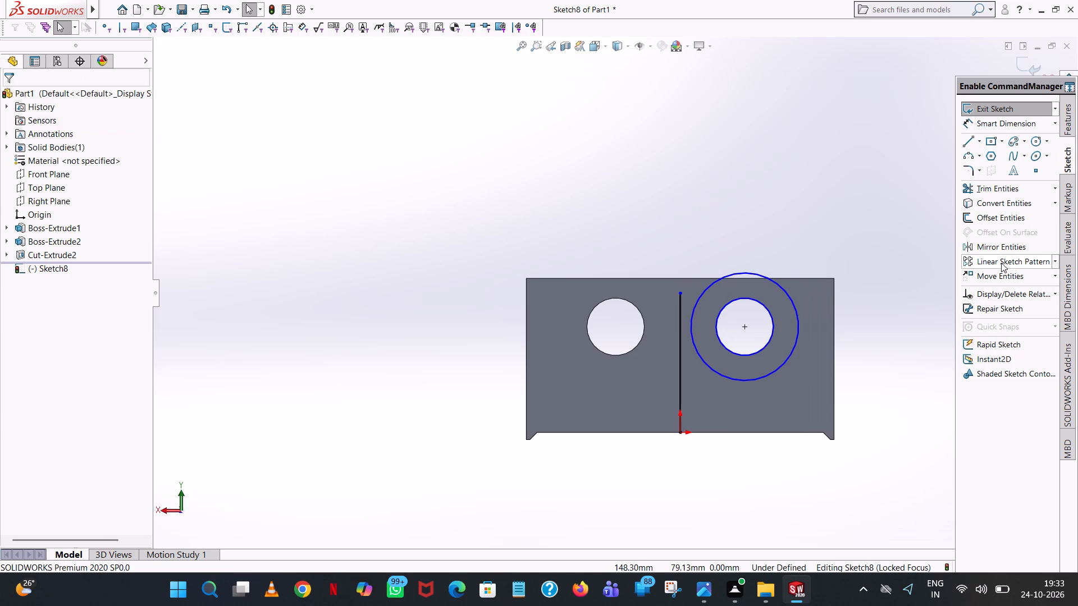
# Mirror both concentric circles about the vertical line, keeping the originals.
pyautogui.click(1003, 251)
pyautogui.click(789, 299)
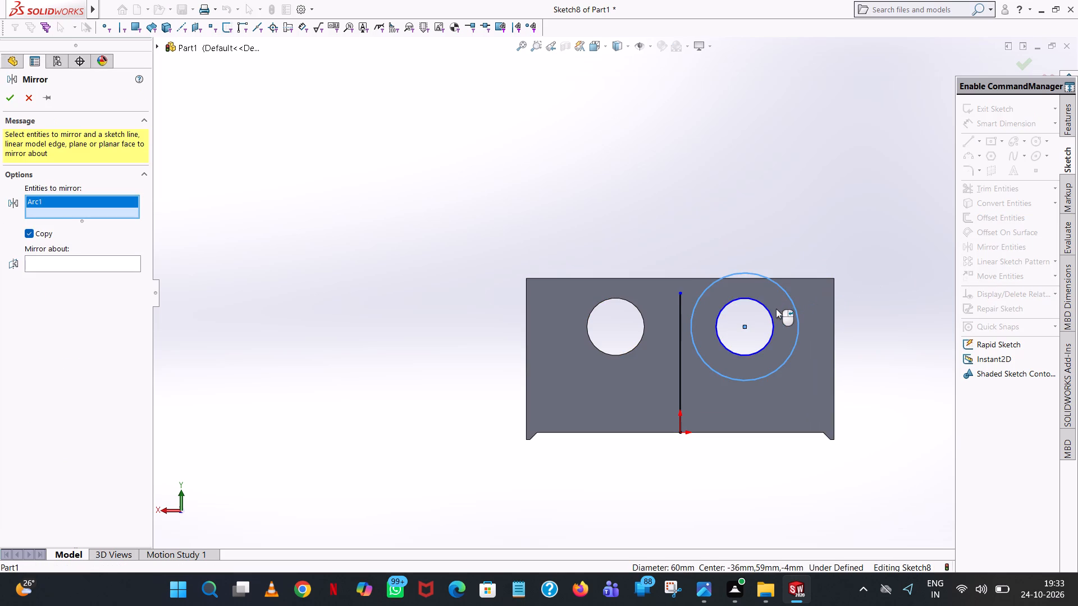
pyautogui.click(770, 316)
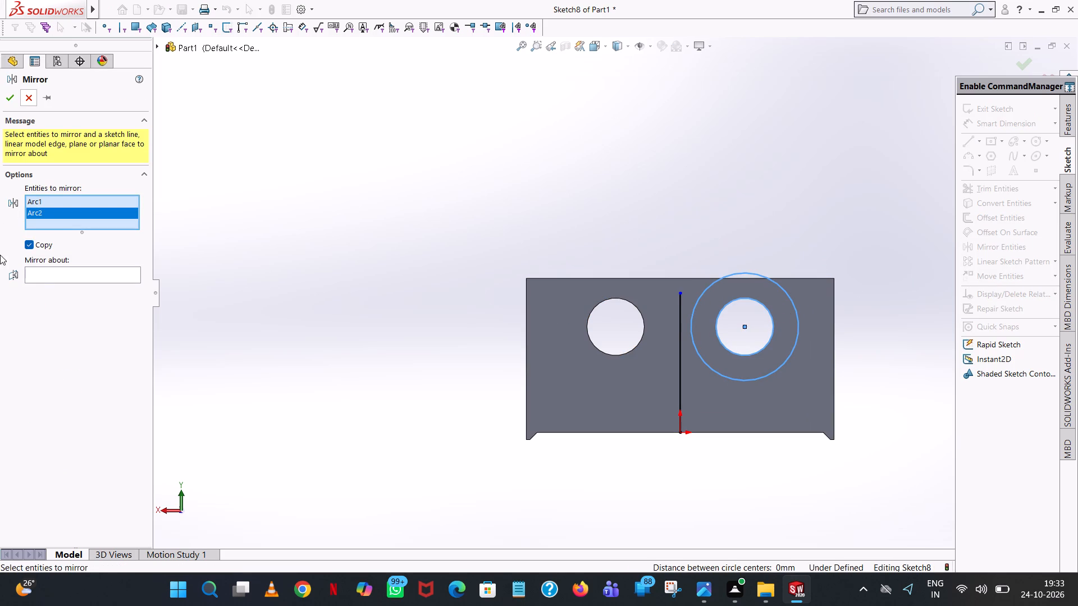
pyautogui.click(44, 270)
pyautogui.click(679, 396)
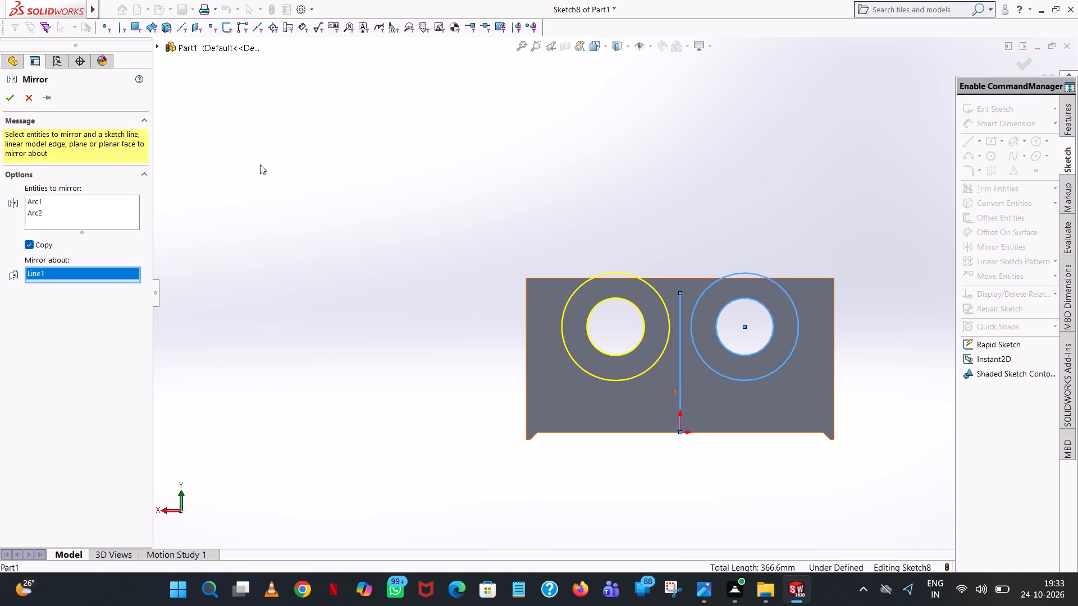
pyautogui.click(11, 94)
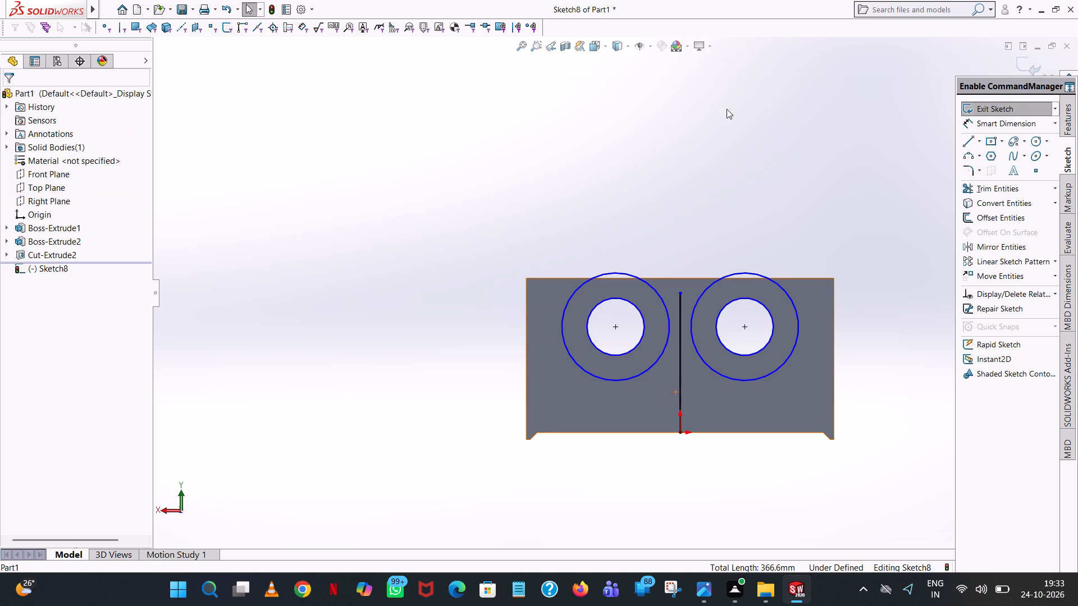
pyautogui.click(727, 109)
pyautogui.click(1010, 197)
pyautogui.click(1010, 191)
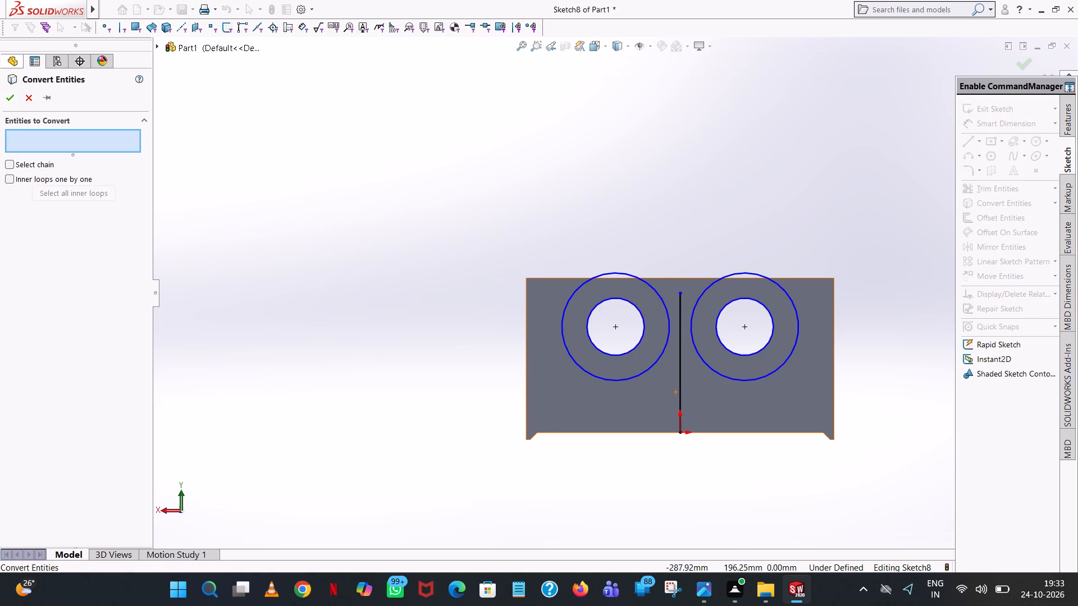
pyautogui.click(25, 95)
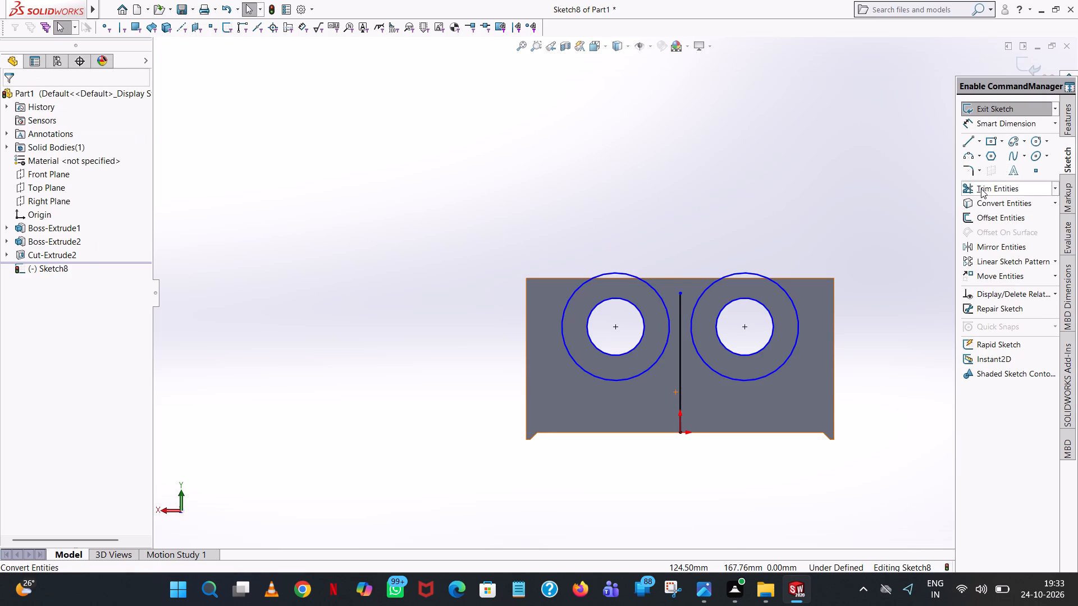
# Trim away the vertical line between the two bores.
pyautogui.click(981, 189)
pyautogui.click(676, 324)
pyautogui.click(682, 330)
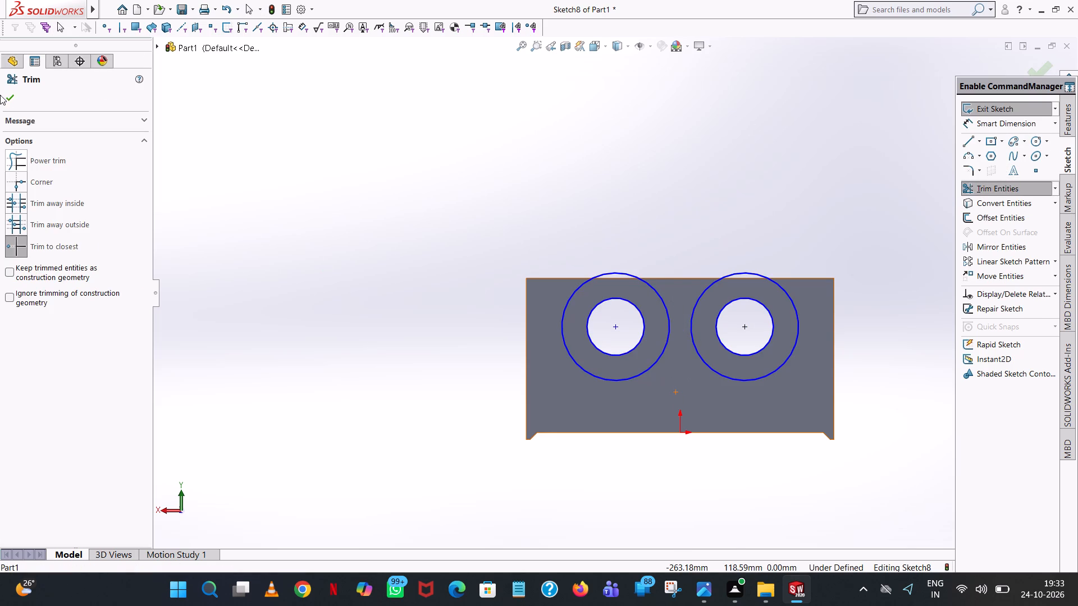
pyautogui.click(13, 96)
# Dimension the right-hand pair of concentric circles with diameters of 60 mm outer and 32 mm inner.
pyautogui.click(1018, 125)
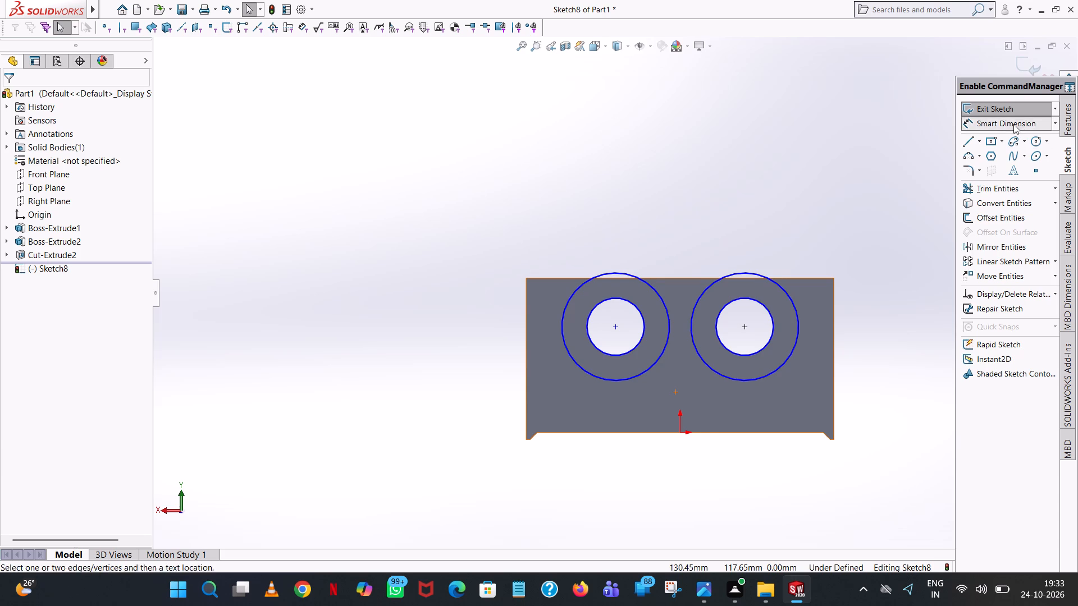
pyautogui.click(747, 270)
pyautogui.click(842, 121)
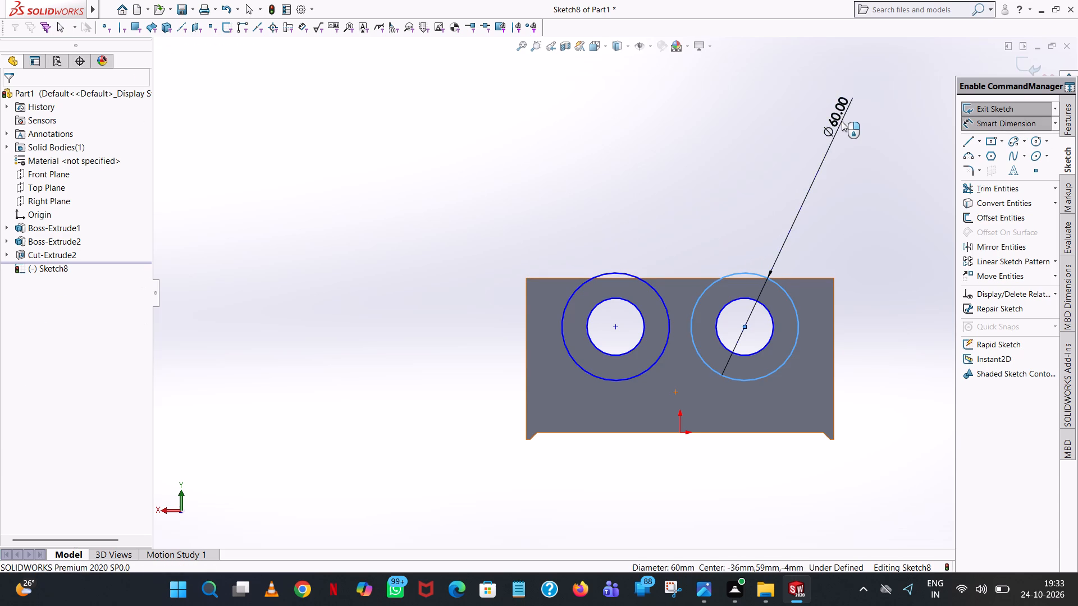
pyautogui.click(788, 106)
pyautogui.click(736, 172)
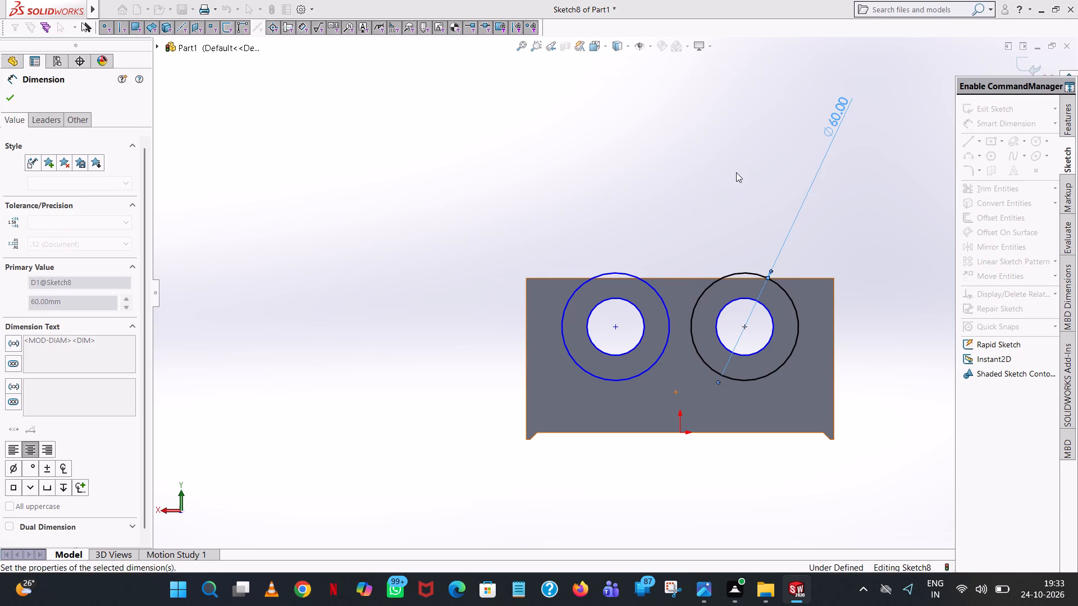
pyautogui.click(771, 309)
pyautogui.click(834, 219)
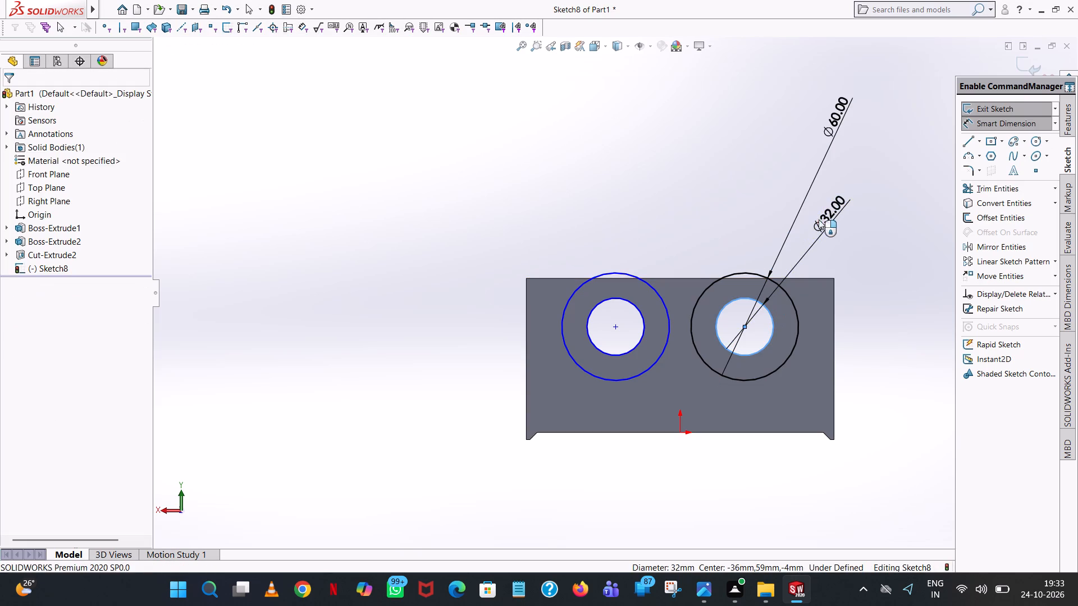
pyautogui.click(783, 197)
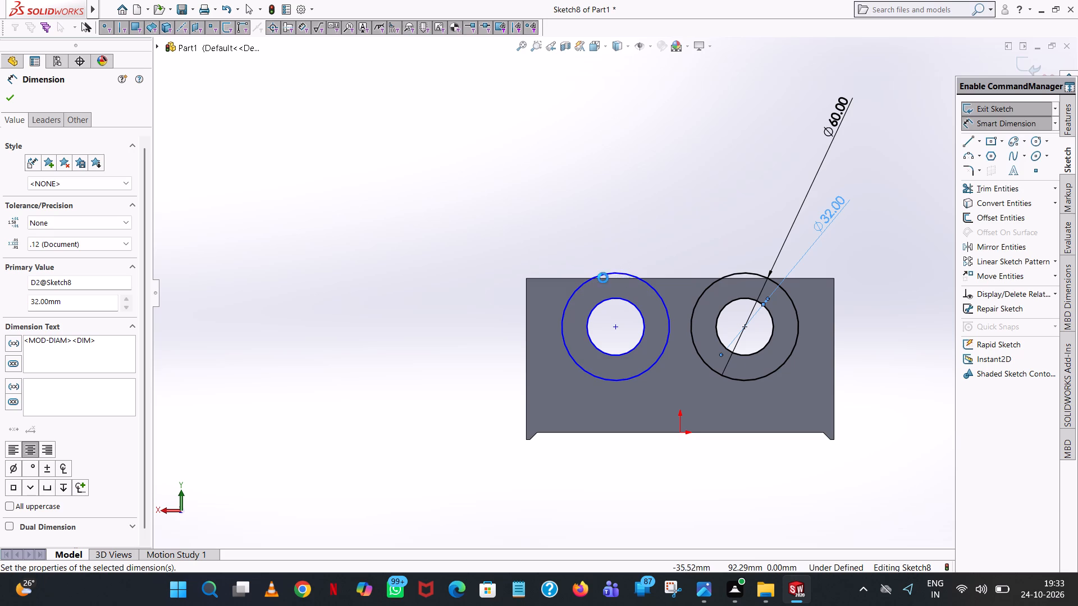
# Dimension the left-hand pair of concentric circles with diameters of 60 mm outer and 32 mm inner.
pyautogui.click(598, 273)
pyautogui.click(293, 266)
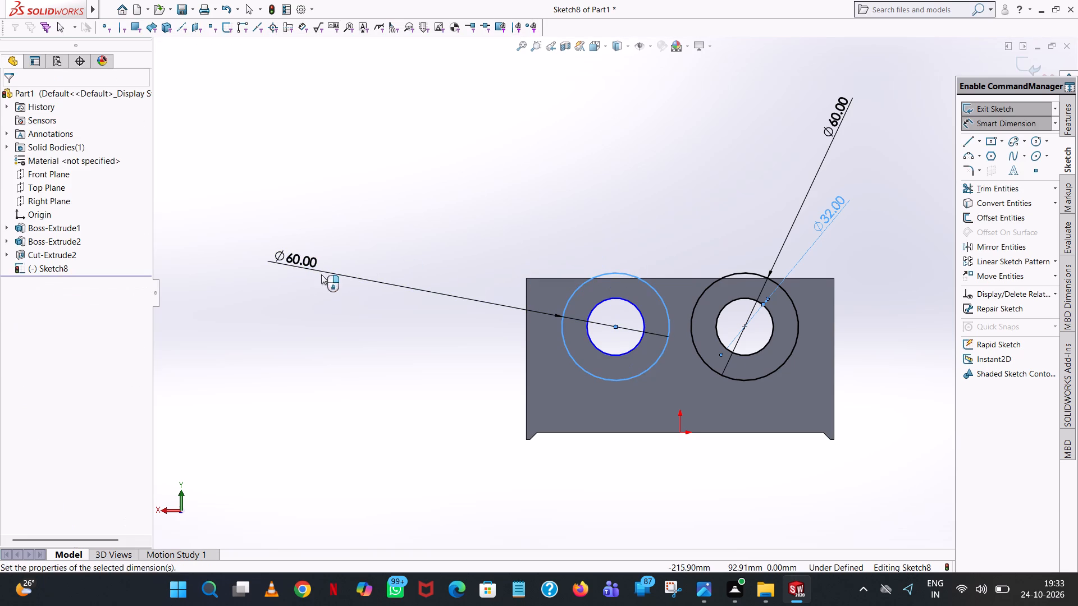
pyautogui.click(243, 245)
pyautogui.click(632, 145)
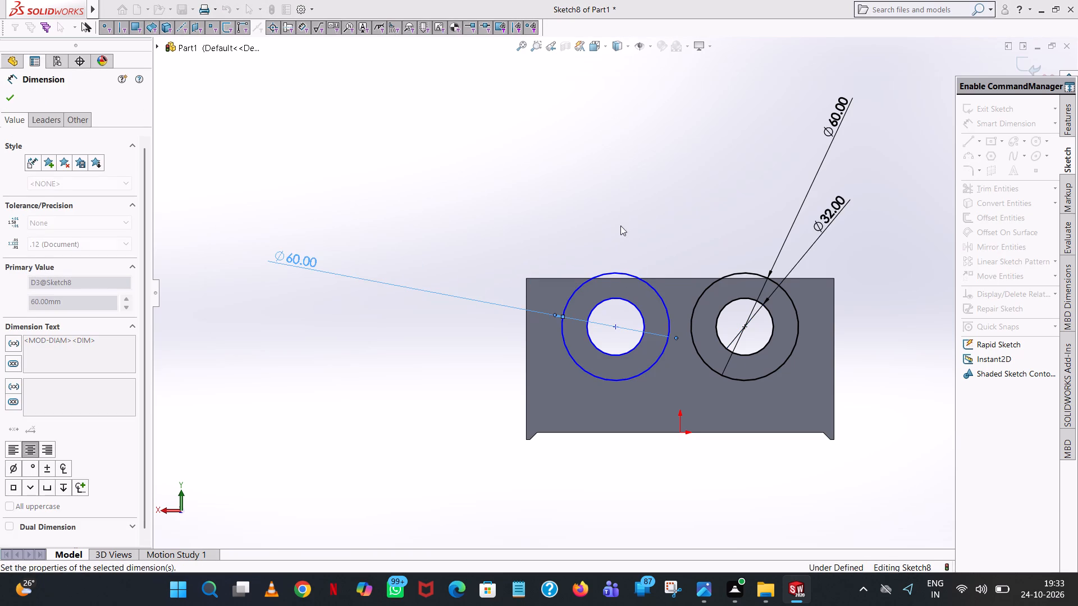
pyautogui.click(590, 339)
pyautogui.click(460, 340)
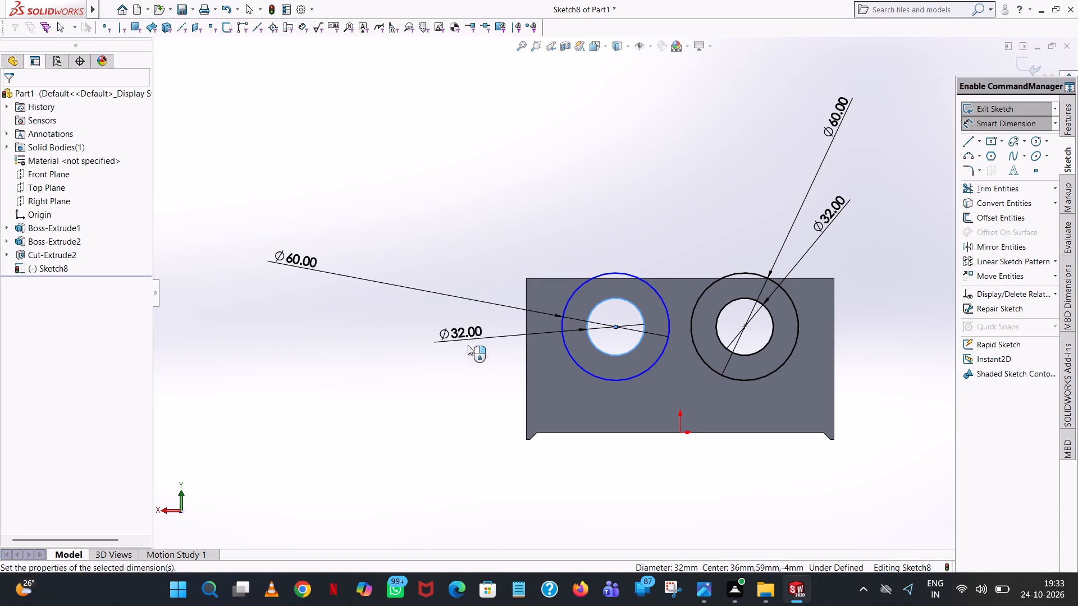
pyautogui.click(414, 324)
pyautogui.click(610, 173)
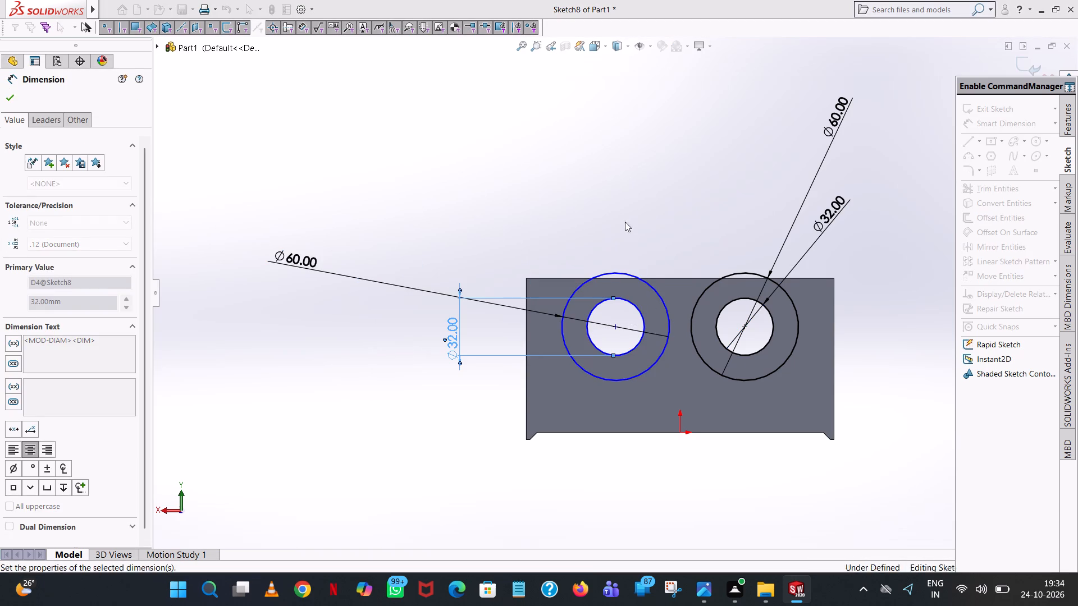
# Dimension the left-hand circles' centre from the origin at 36 mm horizontally and 59 mm vertically.
pyautogui.click(617, 328)
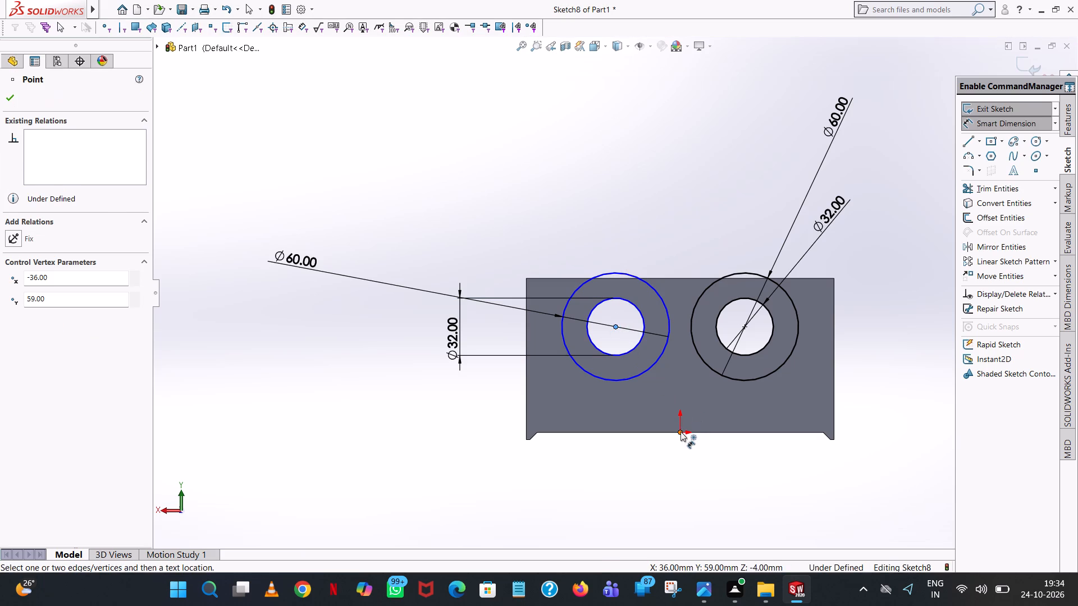
pyautogui.click(680, 431)
pyautogui.click(658, 497)
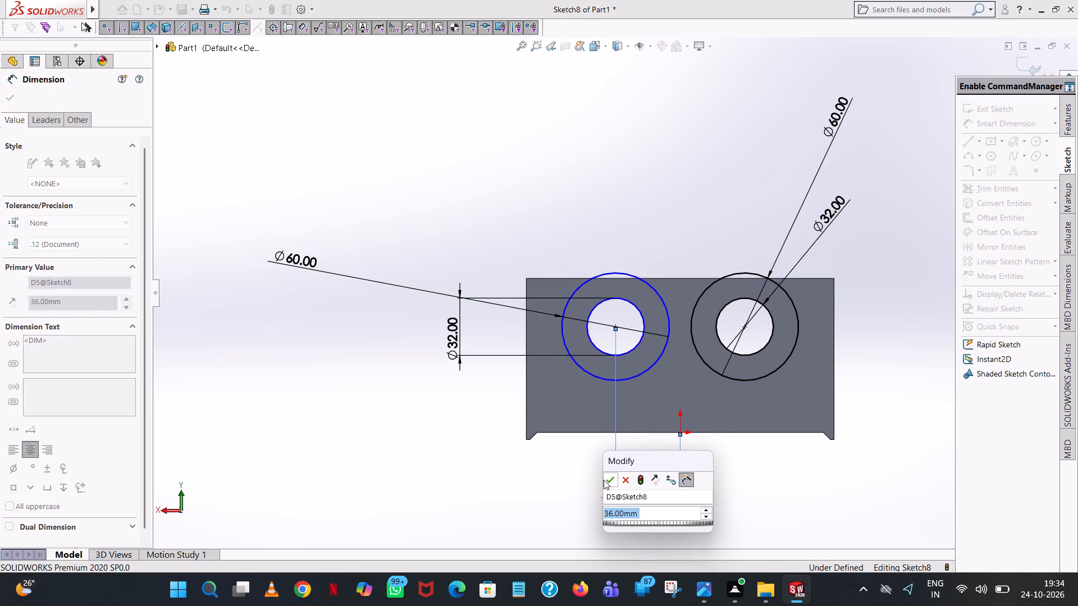
pyautogui.click(604, 480)
pyautogui.click(569, 494)
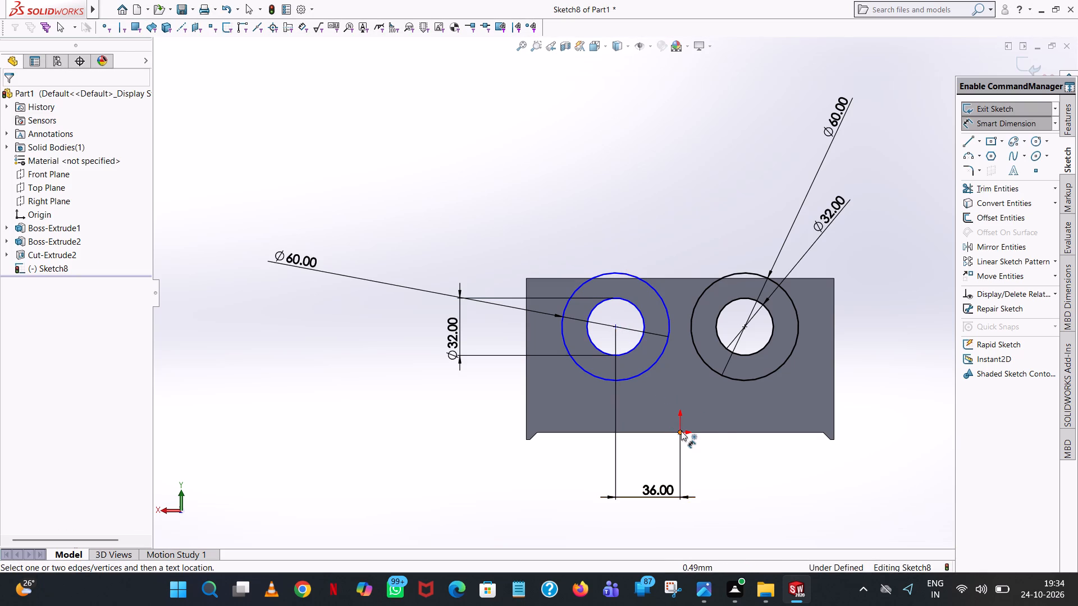
pyautogui.click(681, 431)
pyautogui.click(615, 327)
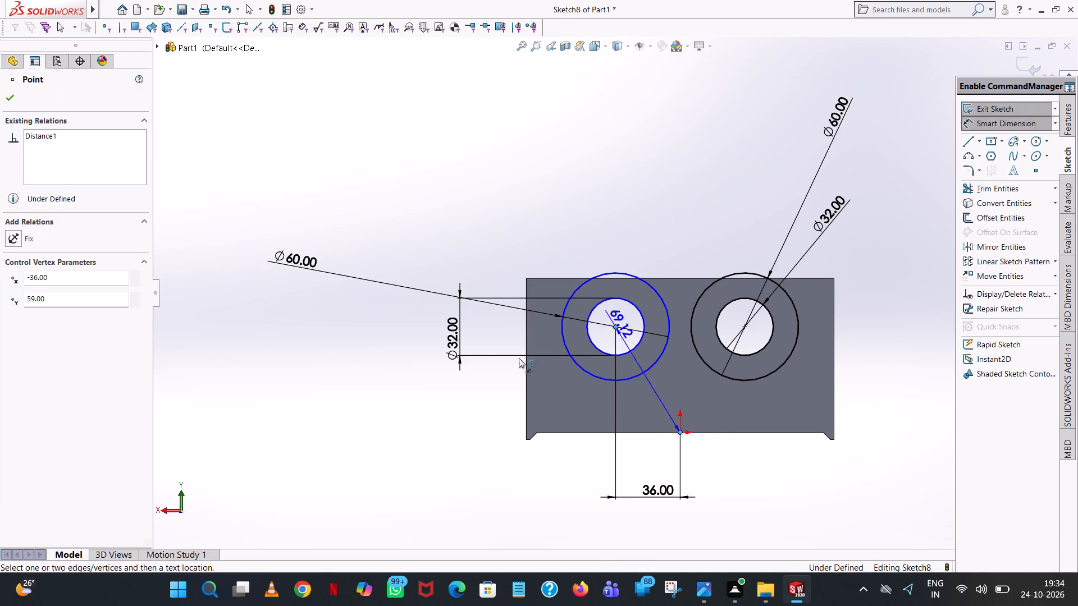
pyautogui.click(371, 356)
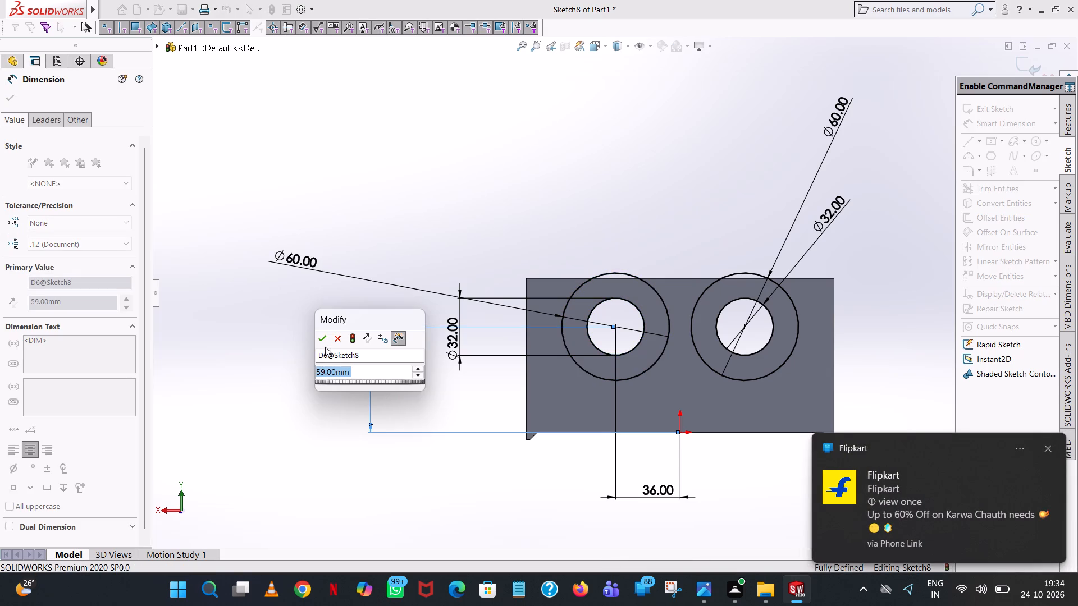
pyautogui.click(323, 340)
pyautogui.click(549, 166)
# Start a Boss-Extrude of the two ring profiles around the bores, outward from the plate's rear face.
pyautogui.scroll(1, 687, 198)
pyautogui.moveTo(687, 198); pyautogui.dragTo(729, 331, button='middle')
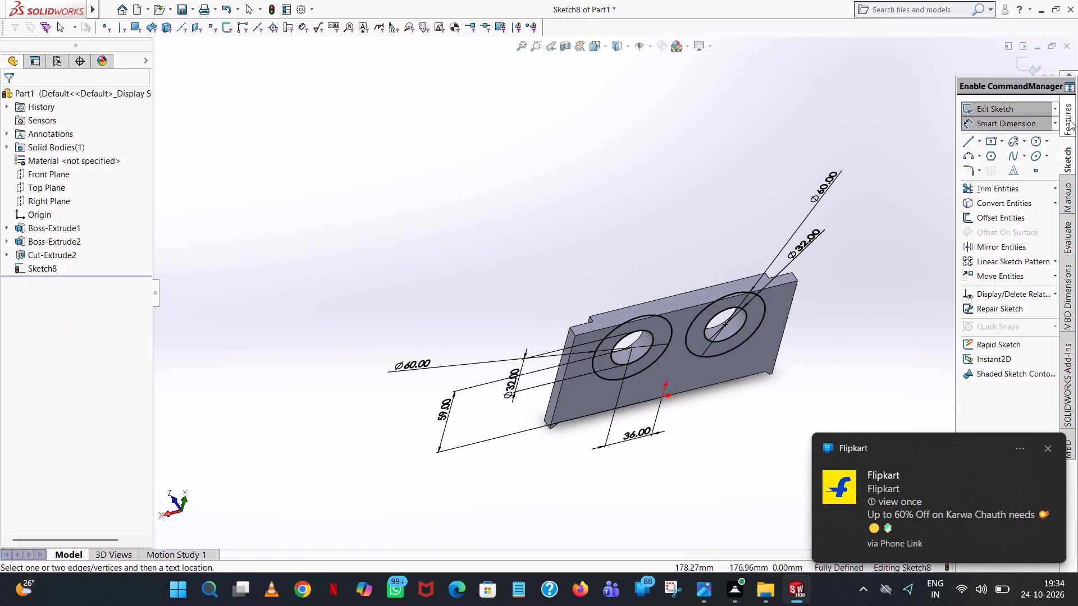
pyautogui.click(1070, 120)
pyautogui.click(1016, 111)
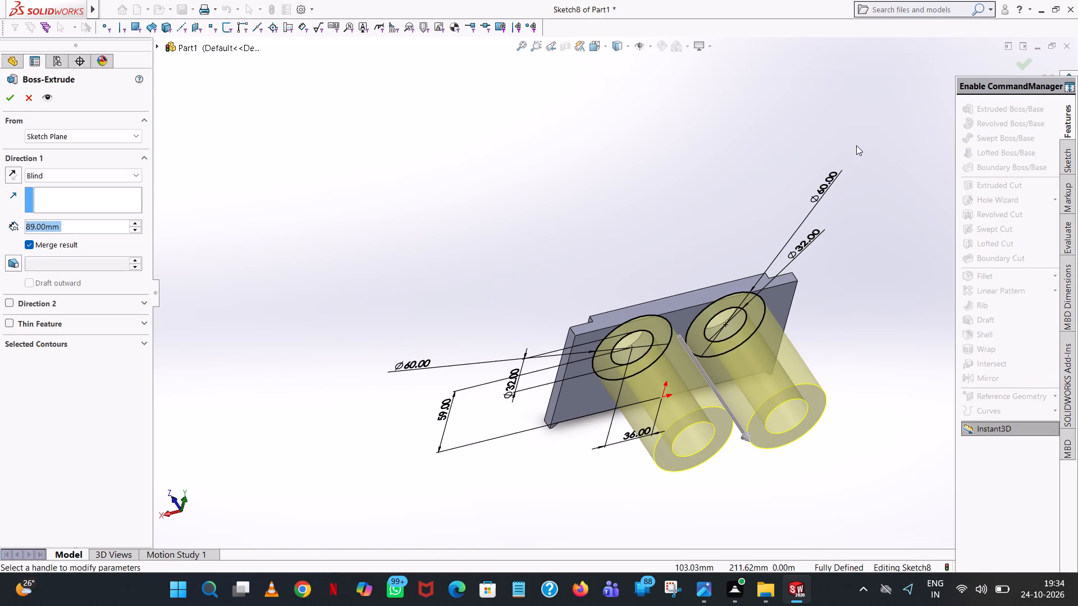
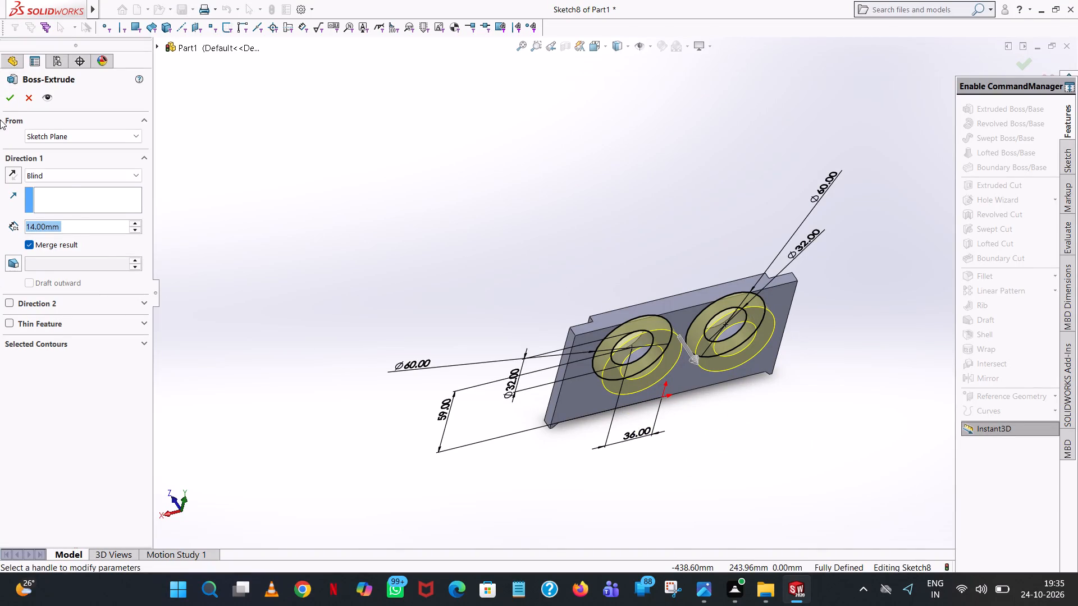
# Complete the blind Boss-Extrude of the two ring profiles at 14 mm, merged with the plate.
pyautogui.click(8, 93)
pyautogui.click(532, 191)
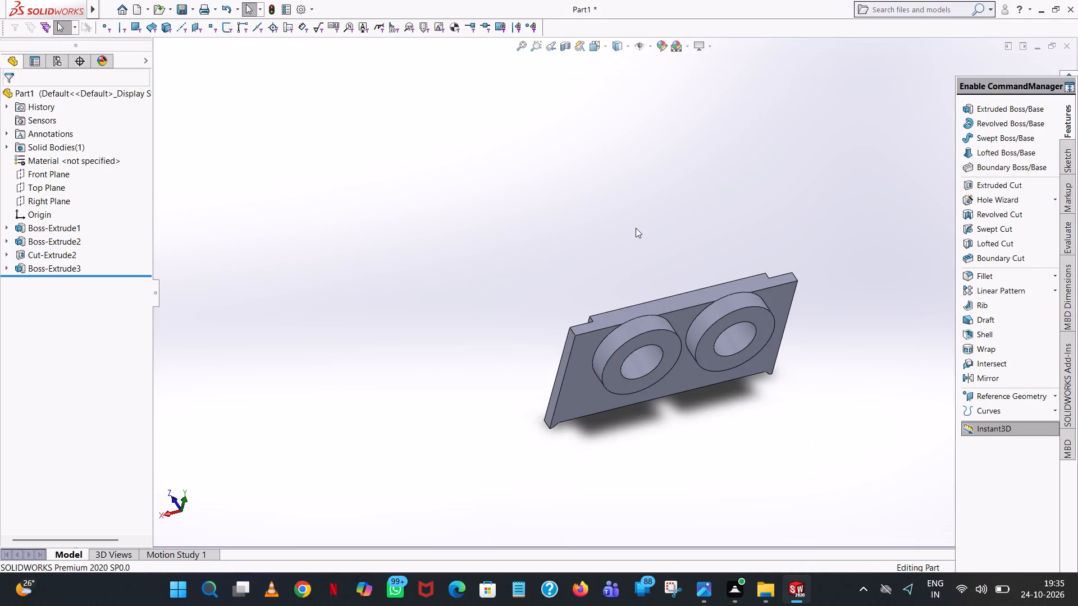
# Start an Extruded Cut sketch on the U-shaped face opposite the ring bosses, viewed normal to it.
pyautogui.moveTo(636, 227); pyautogui.dragTo(856, 175, button='middle')
pyautogui.scroll(1, 697, 162)
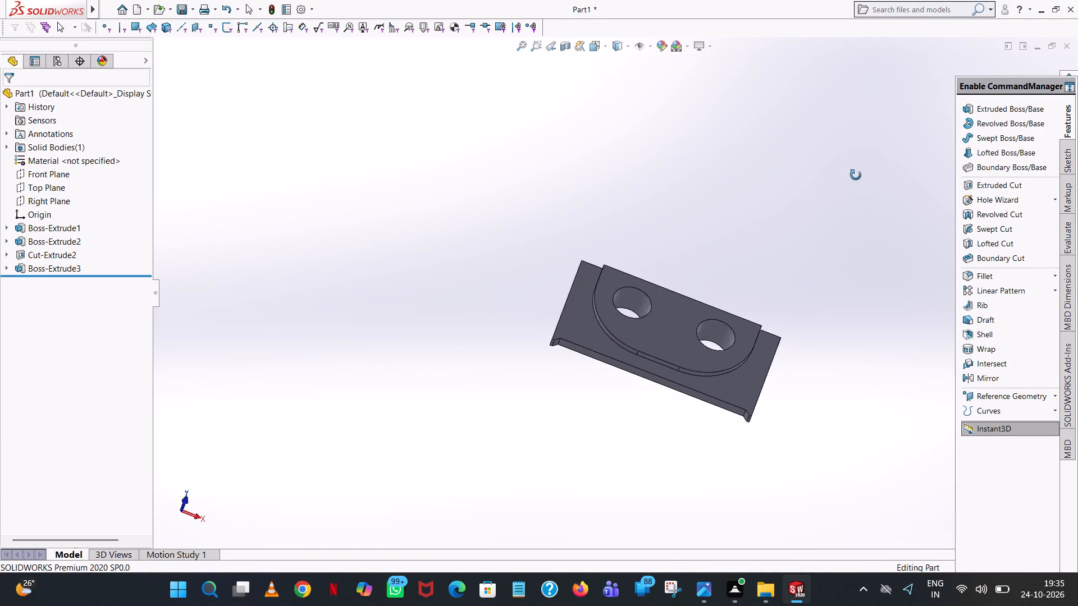
pyautogui.moveTo(856, 175); pyautogui.dragTo(906, 369, button='middle')
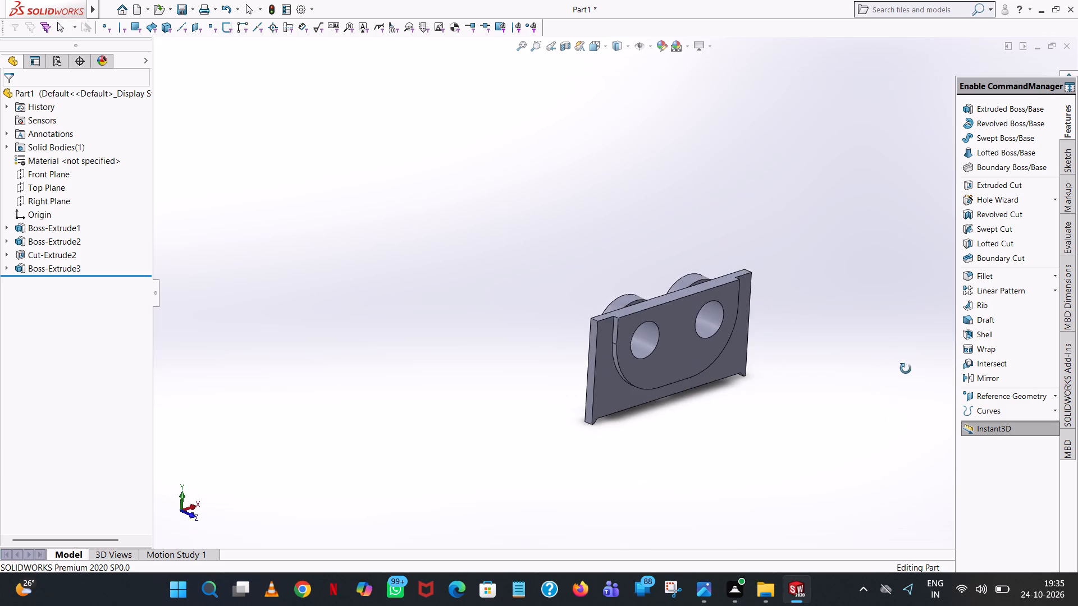
pyautogui.moveTo(906, 369); pyautogui.dragTo(919, 414, button='middle')
pyautogui.scroll(1, 757, 413)
pyautogui.moveTo(757, 413); pyautogui.dragTo(581, 468, button='middle')
pyautogui.scroll(-1, 629, 391)
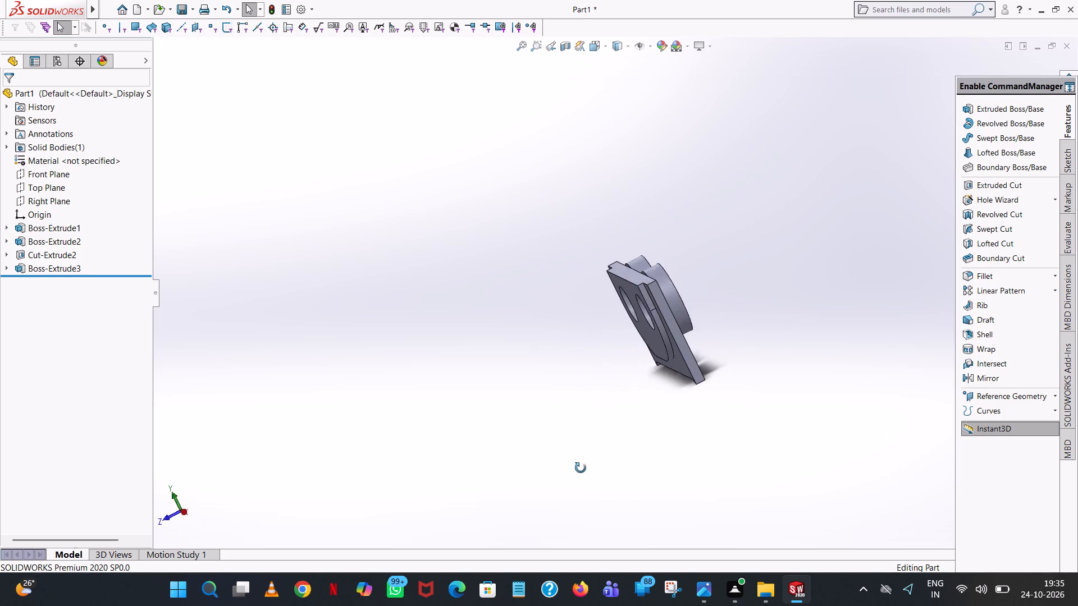
pyautogui.moveTo(581, 468); pyautogui.dragTo(596, 493, button='middle')
pyautogui.click(1008, 186)
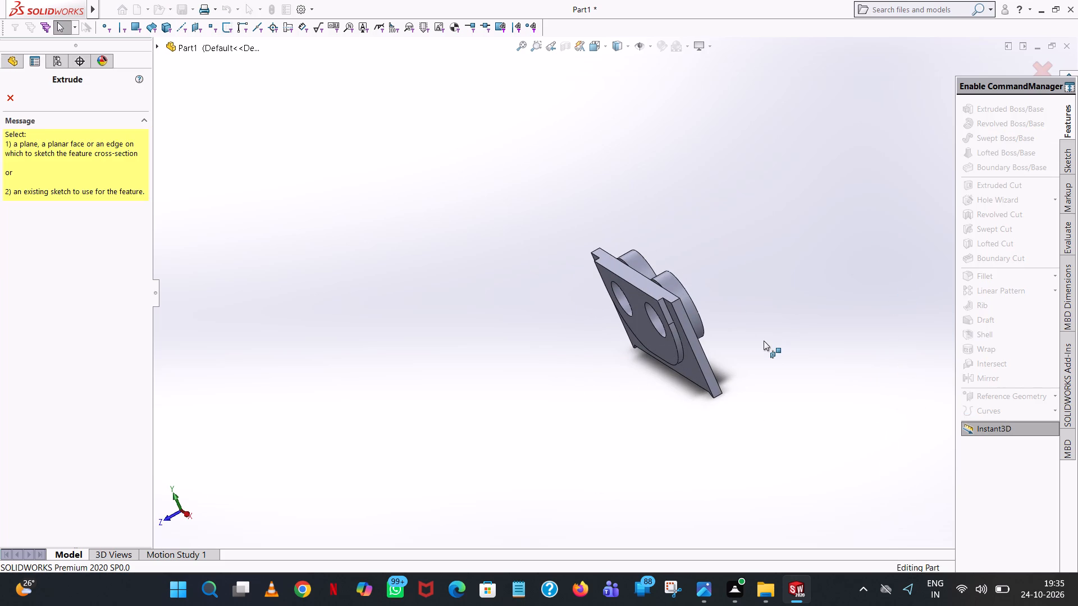
pyautogui.moveTo(778, 304); pyautogui.dragTo(805, 256, button='middle')
pyautogui.click(643, 320)
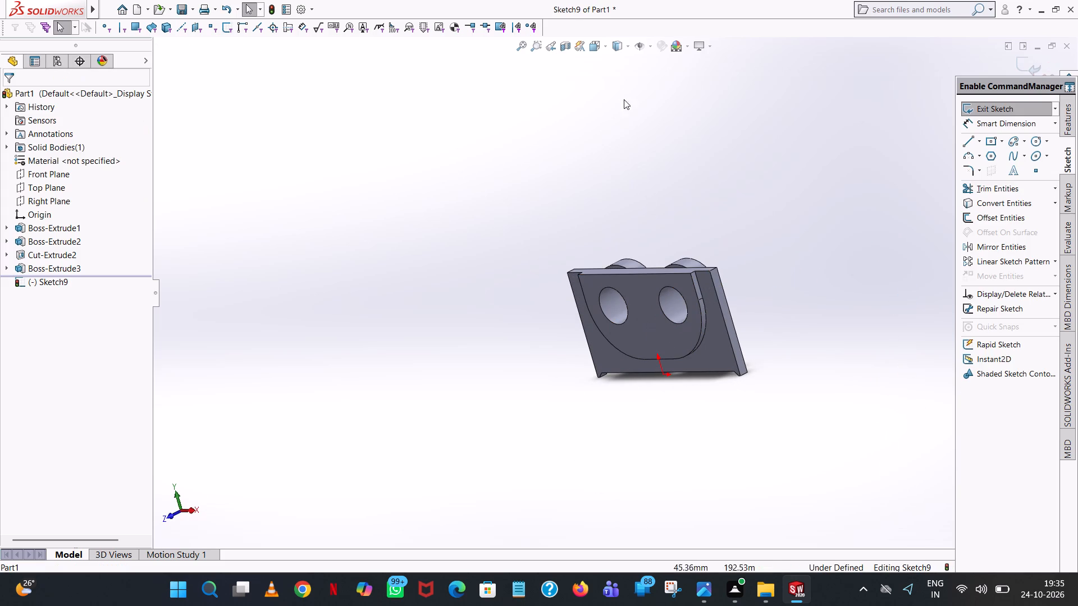
pyautogui.click(604, 45)
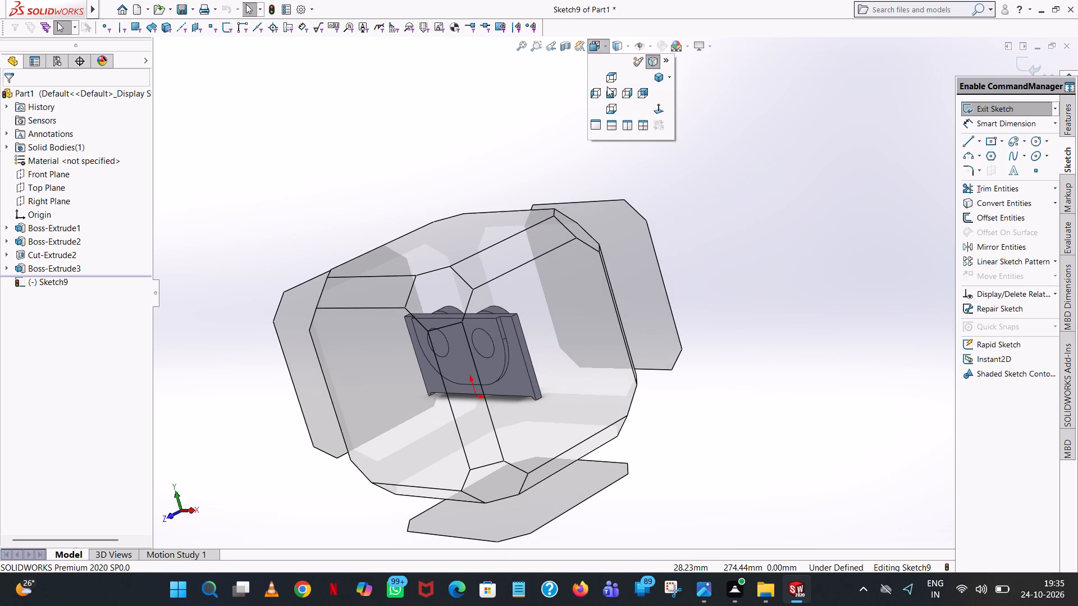
pyautogui.click(660, 109)
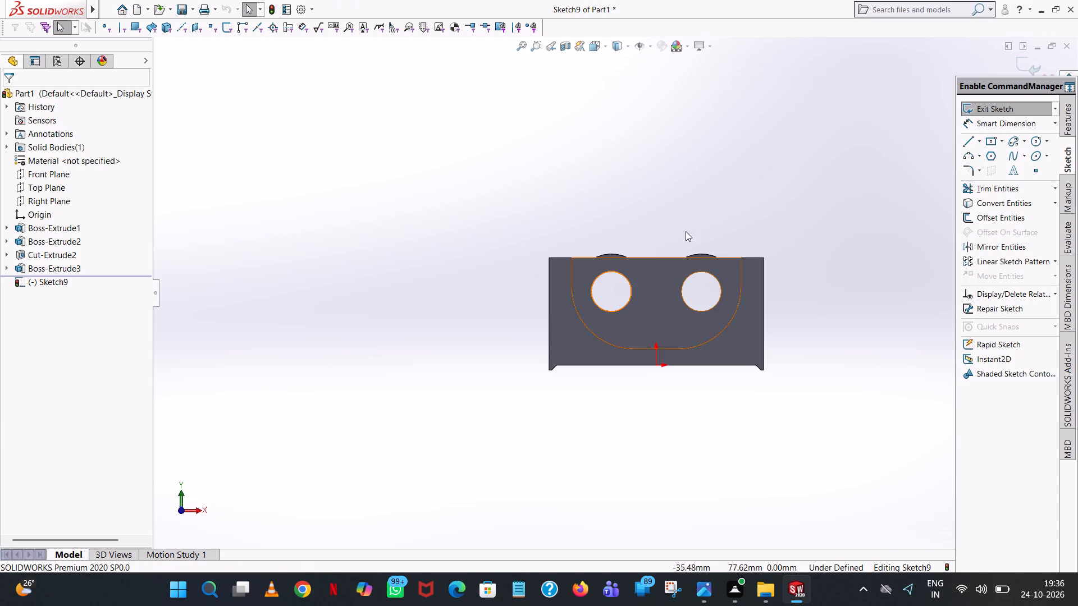
# Sketch a circle of 22 mm radius concentric with the left bore.
pyautogui.click(1032, 141)
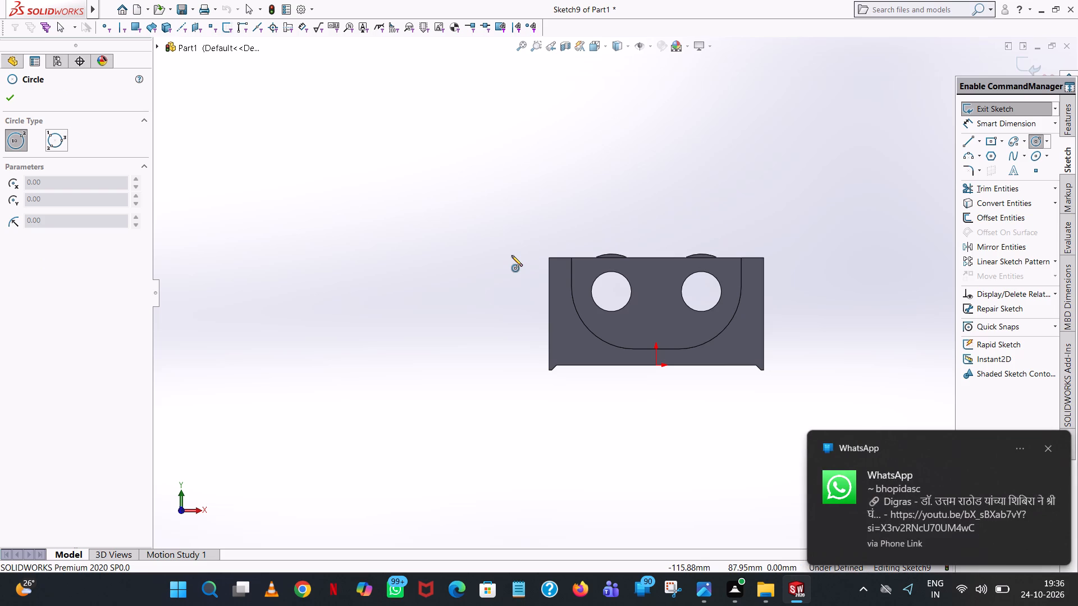
pyautogui.click(610, 291)
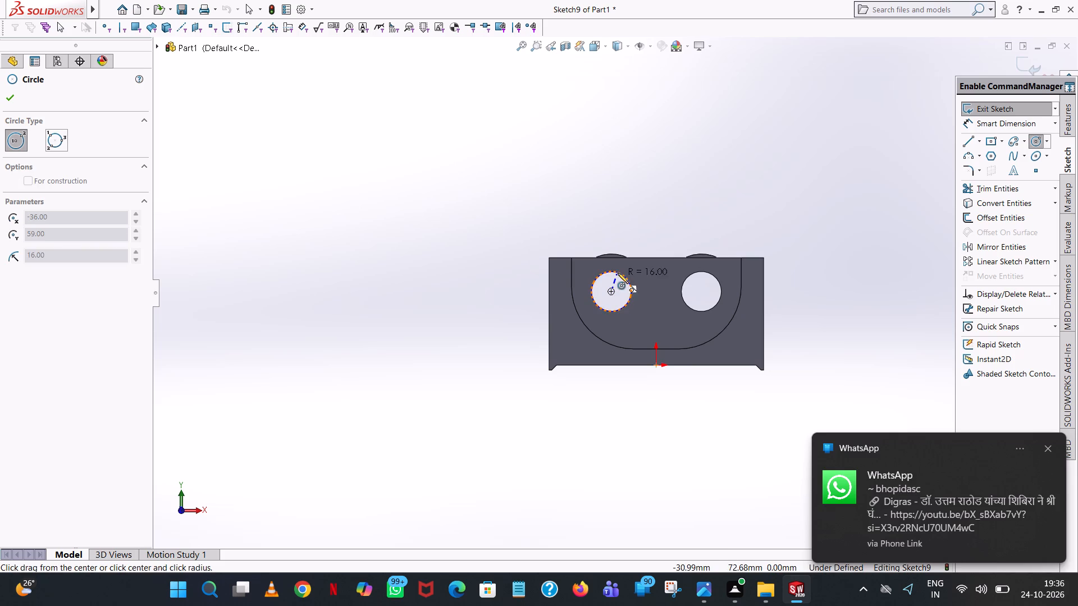
pyautogui.click(619, 265)
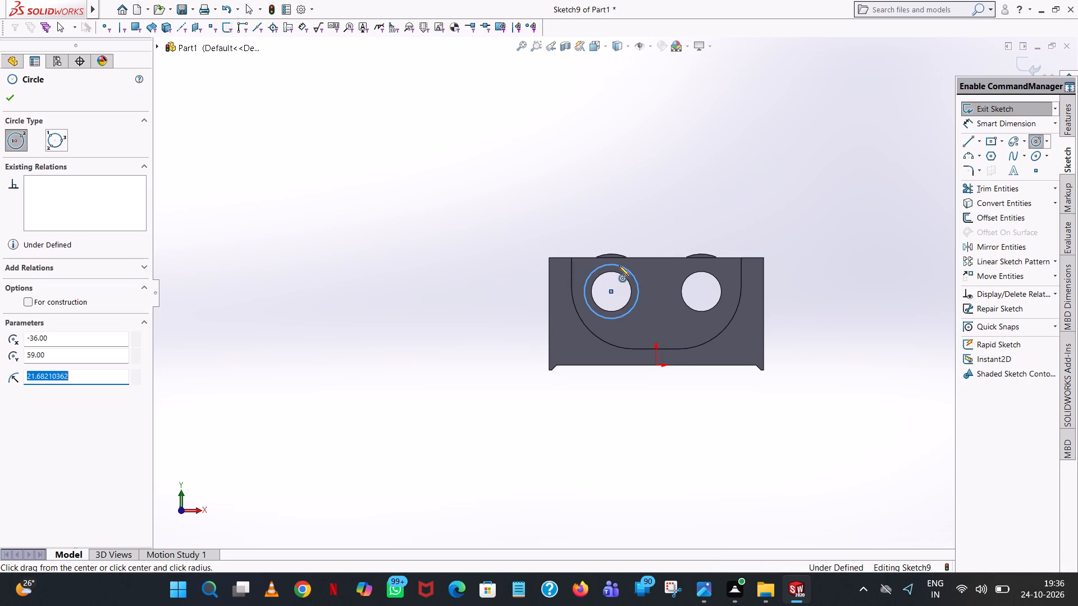
pyautogui.write('22')
pyautogui.press('Return')
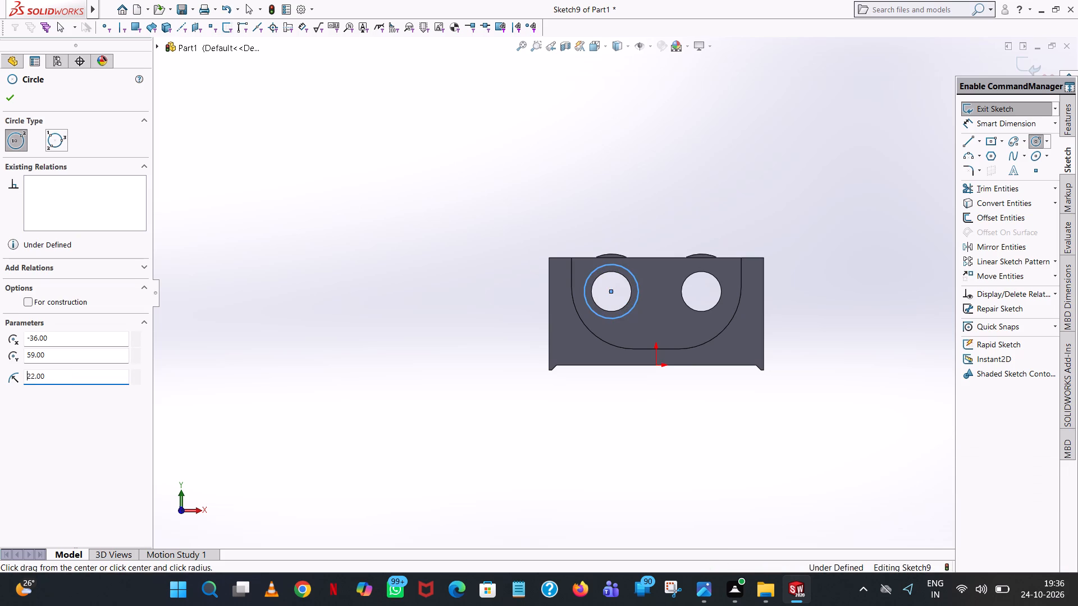
pyautogui.click(13, 94)
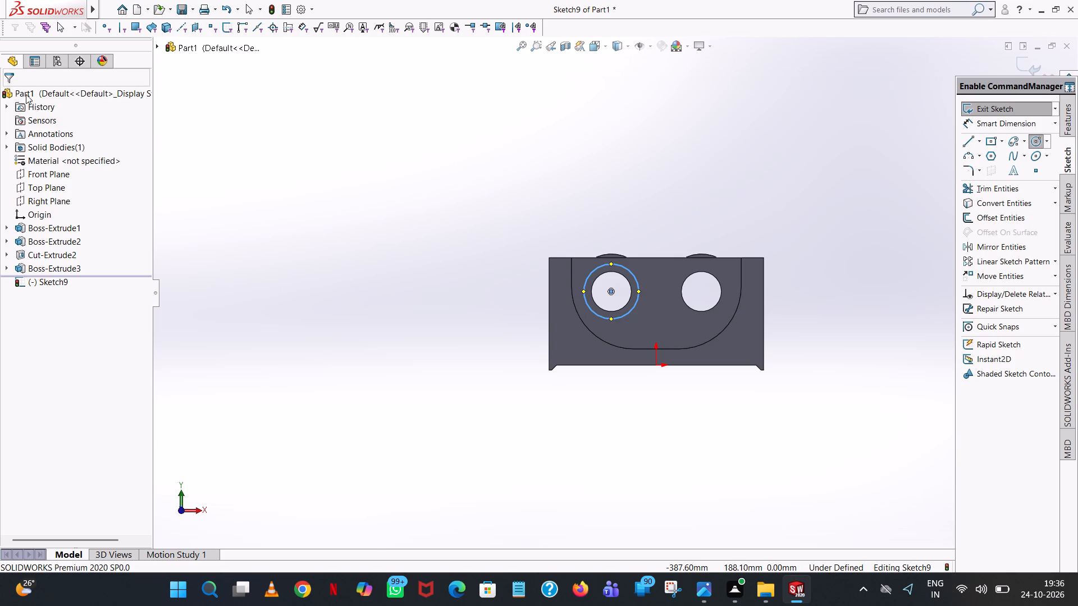
pyautogui.scroll(-4, 584, 278)
pyautogui.click(817, 109)
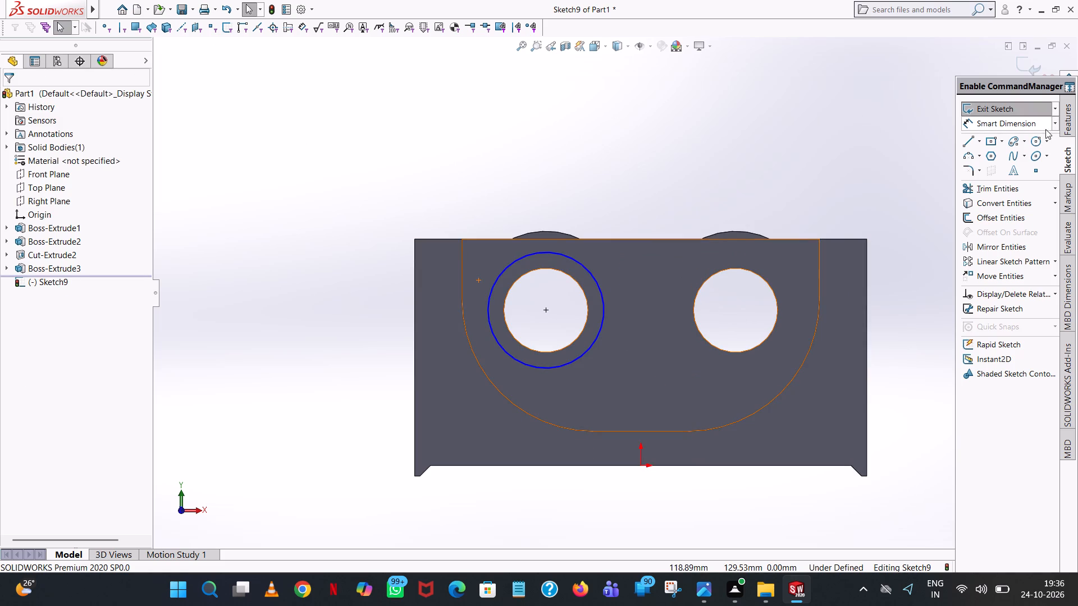
# Sketch circles of 4 mm radius centred on the top and right quadrant points of the 22 mm radius circle.
pyautogui.click(1036, 136)
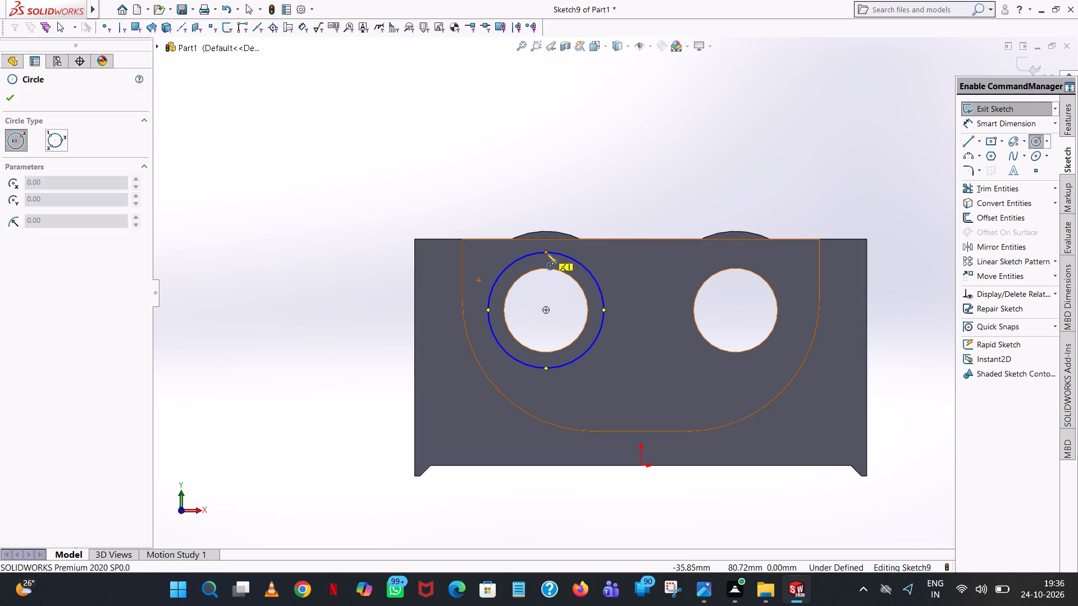
pyautogui.click(546, 253)
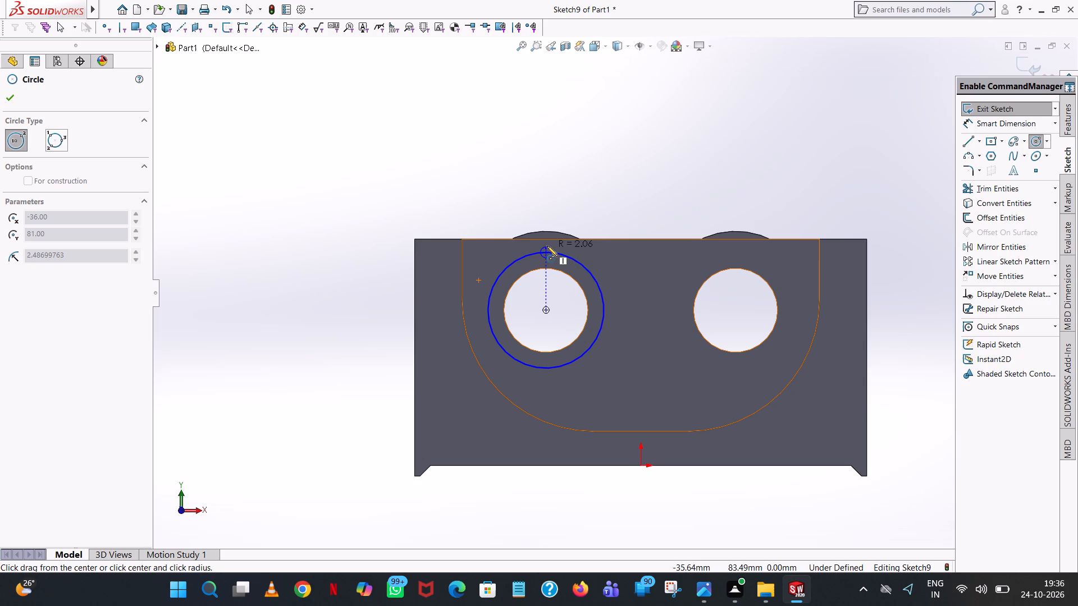
pyautogui.click(547, 246)
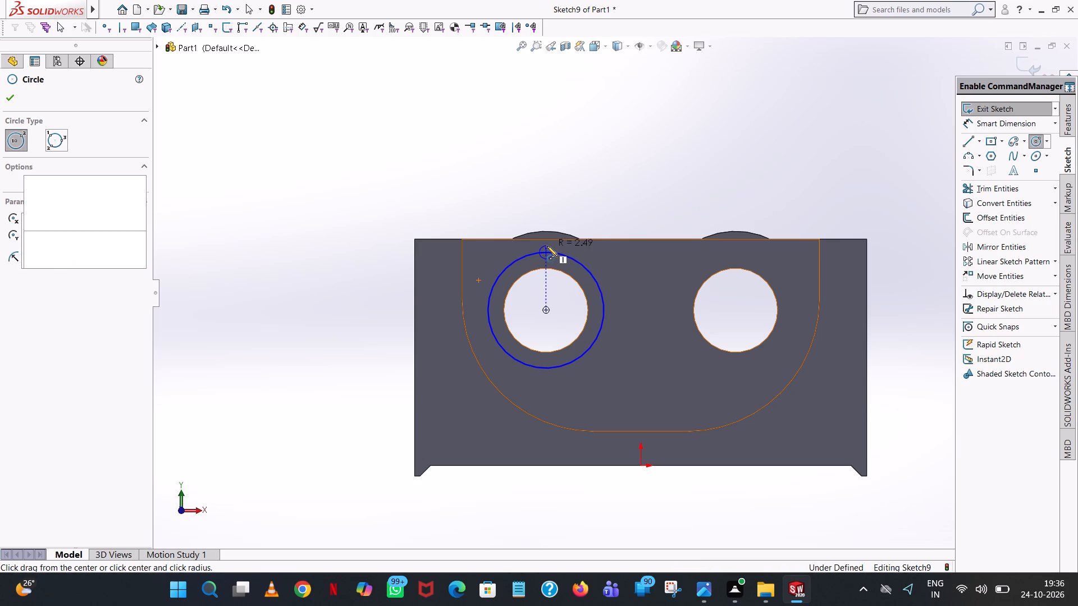
pyautogui.press('4')
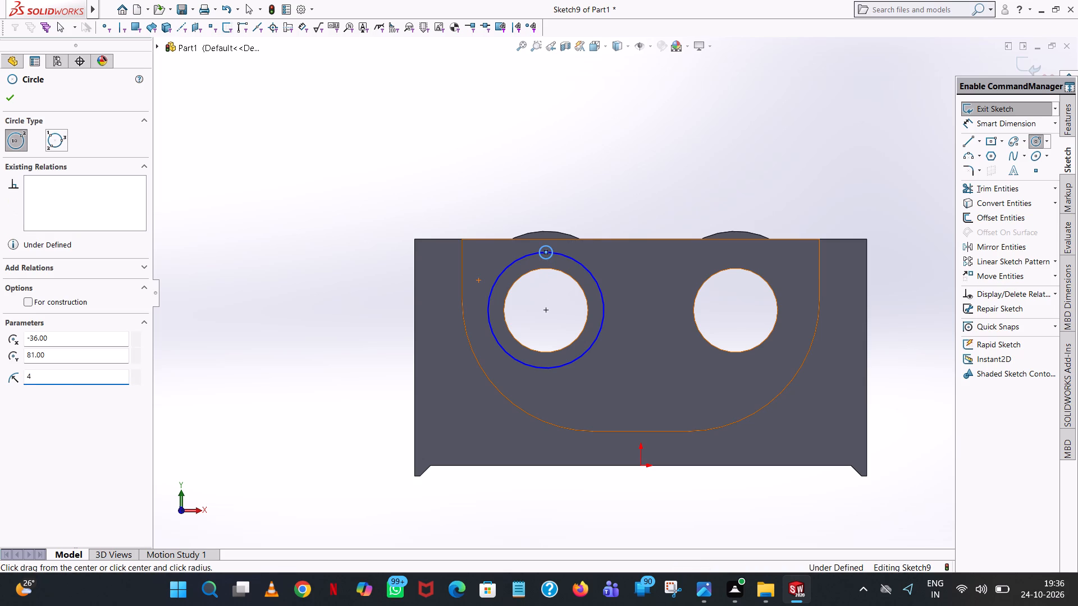
pyautogui.press('Return')
pyautogui.scroll(-3, 547, 244)
pyautogui.scroll(-2, 595, 276)
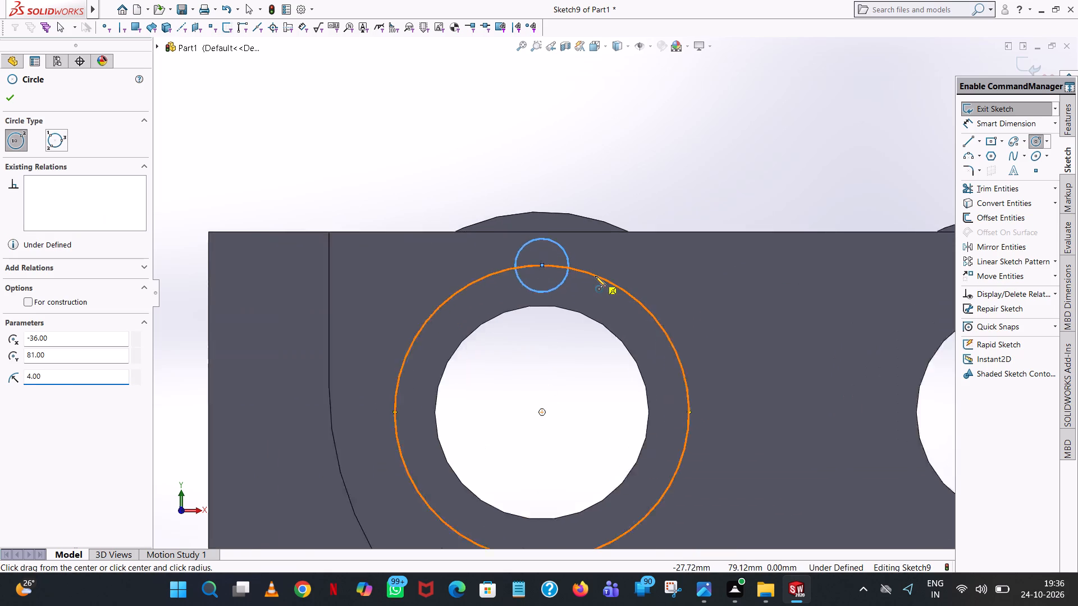
pyautogui.scroll(-3, 595, 276)
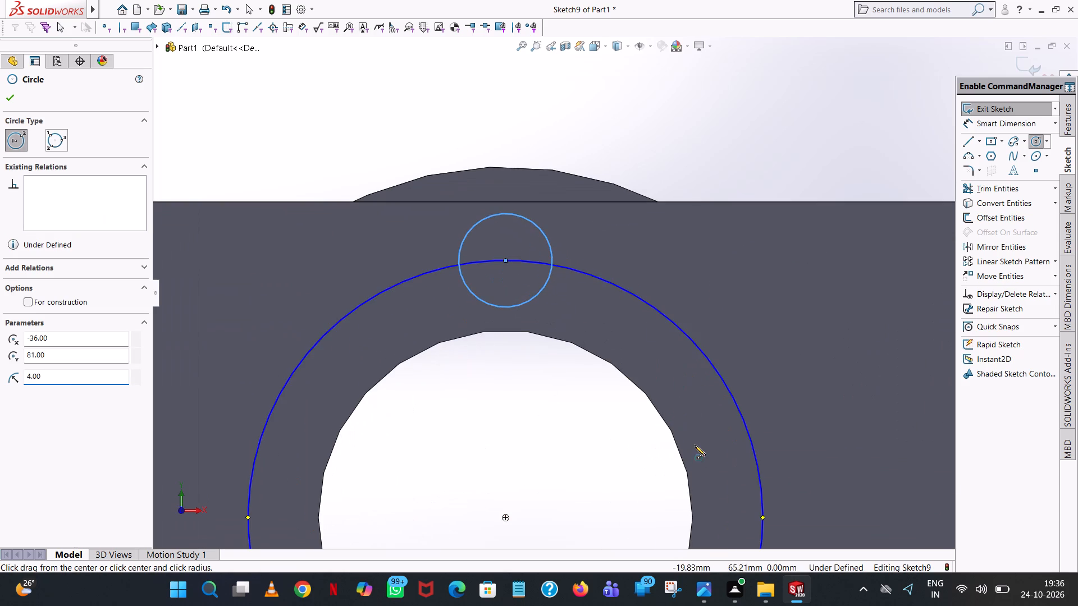
pyautogui.scroll(5, 695, 445)
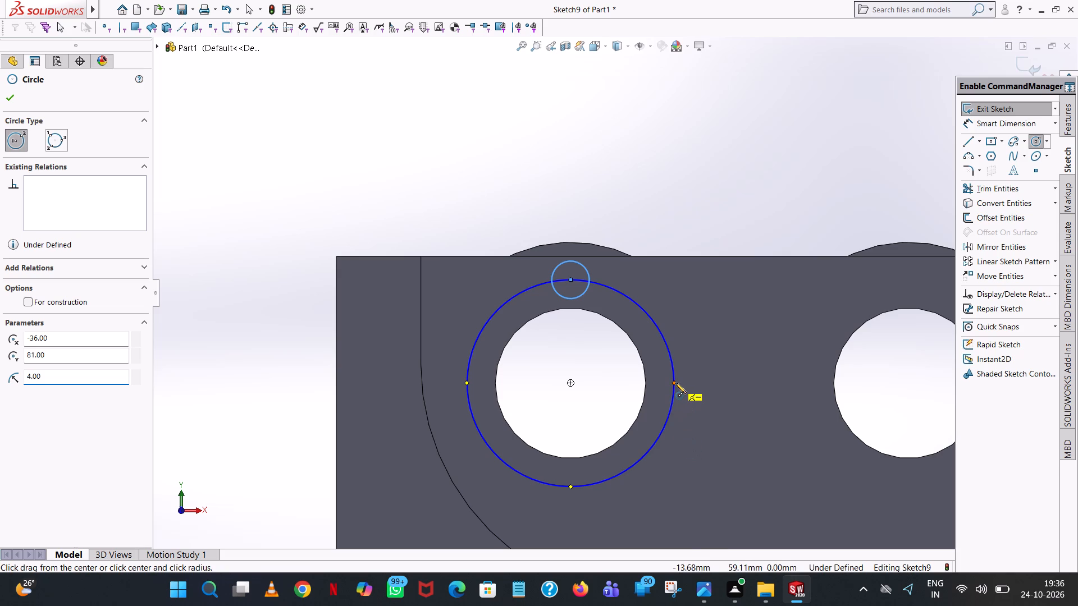
pyautogui.click(674, 383)
pyautogui.click(689, 366)
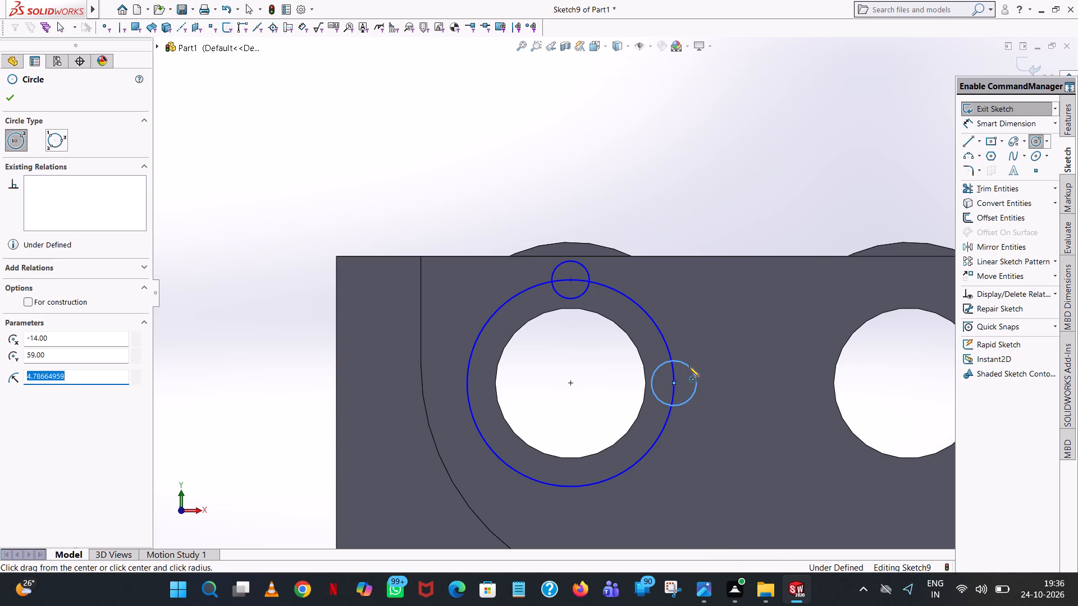
pyautogui.press('4')
pyautogui.press('Return')
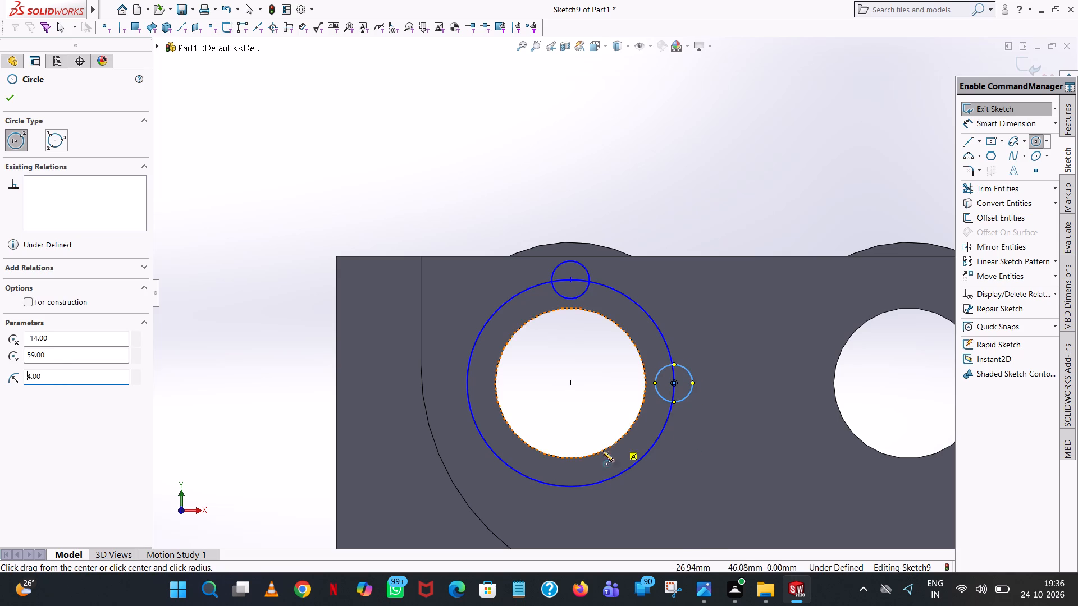
# Sketch circles of 4 mm radius centred on the bottom and left quadrant points of the 22 mm radius circle.
pyautogui.click(570, 487)
pyautogui.click(577, 476)
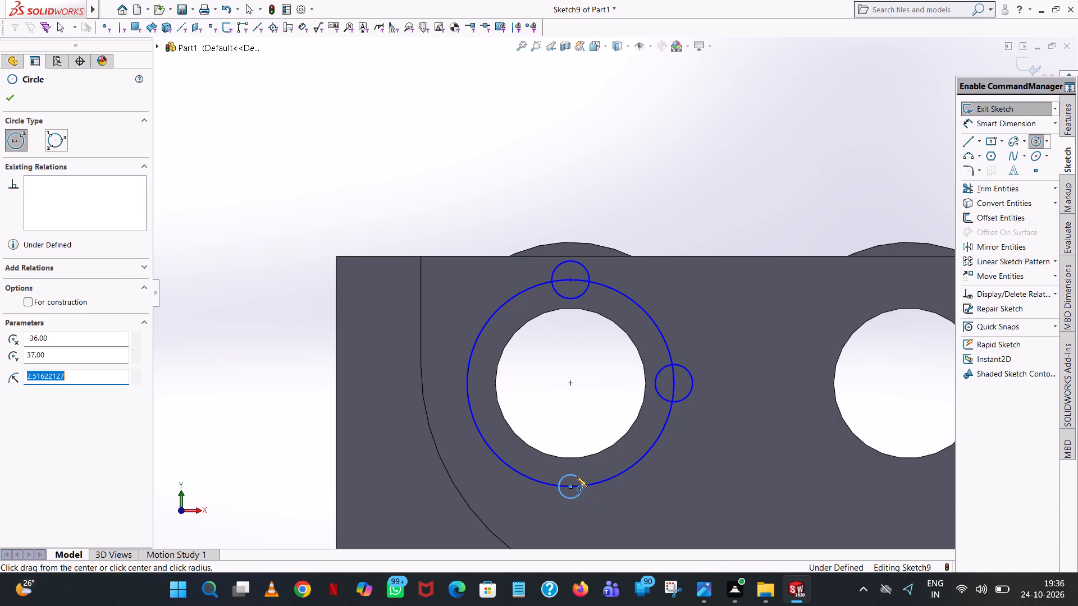
pyautogui.press('4')
pyautogui.press('Return')
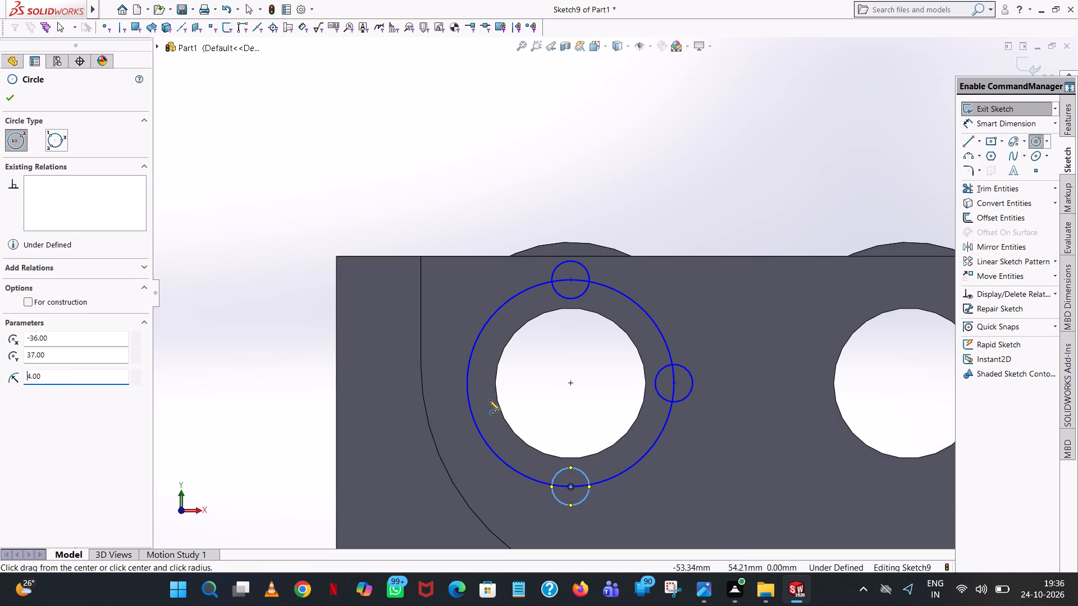
pyautogui.click(467, 383)
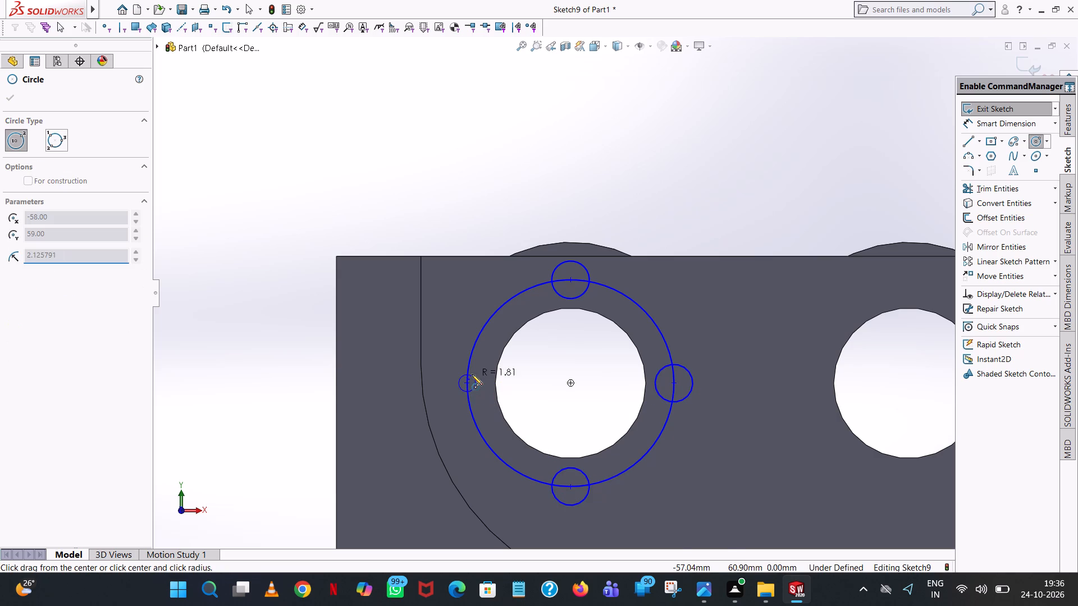
pyautogui.click(472, 374)
pyautogui.press('4')
pyautogui.press('Return')
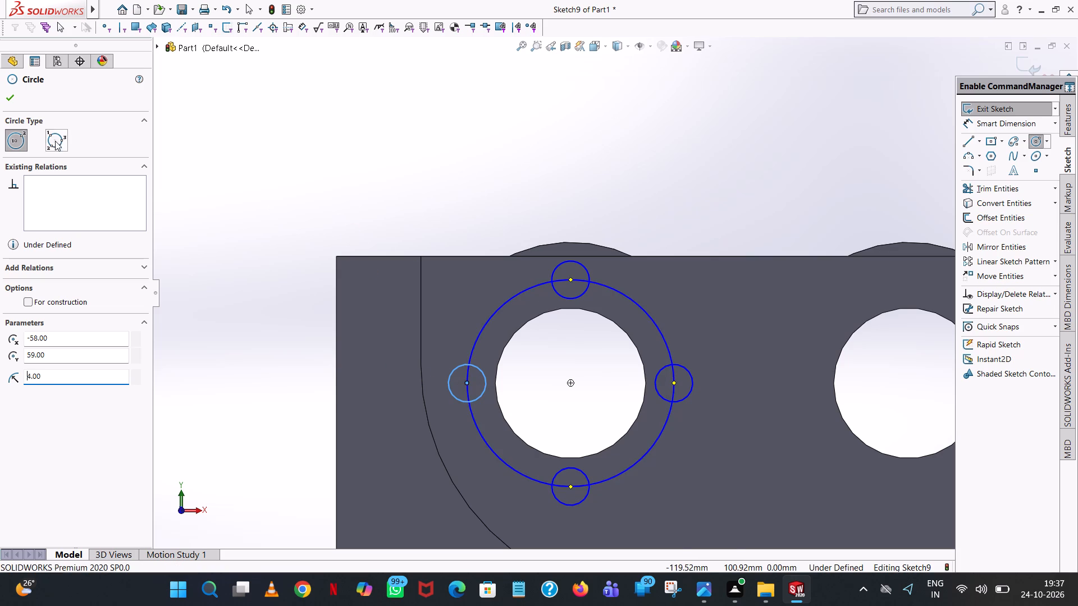
pyautogui.click(8, 90)
pyautogui.click(436, 93)
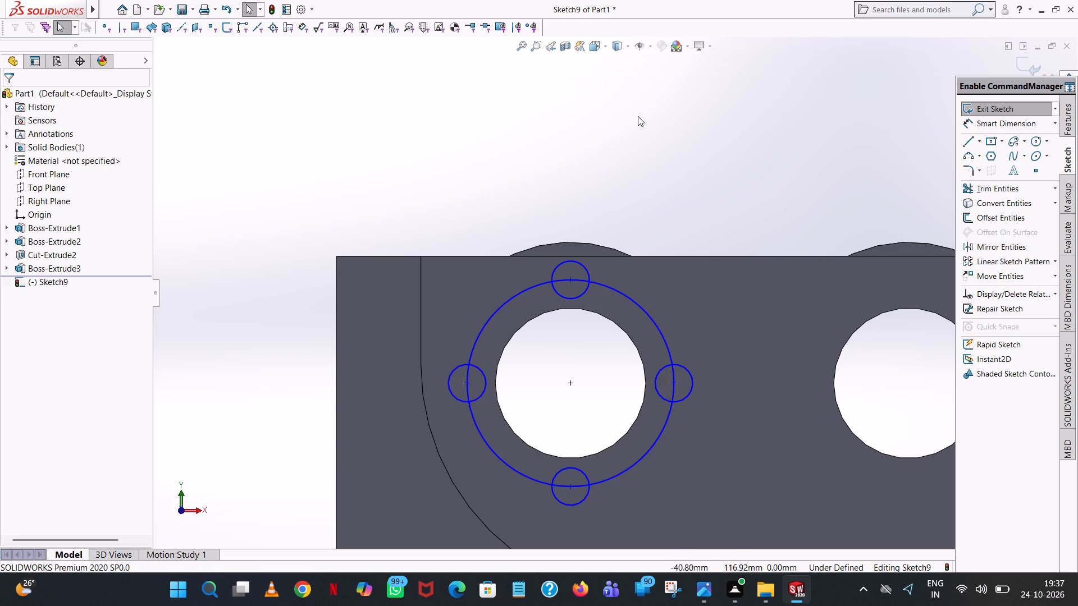
# Sketch a vertical line about 50 mm long upward from the origin, midway between the two bores.
pyautogui.scroll(3, 846, 192)
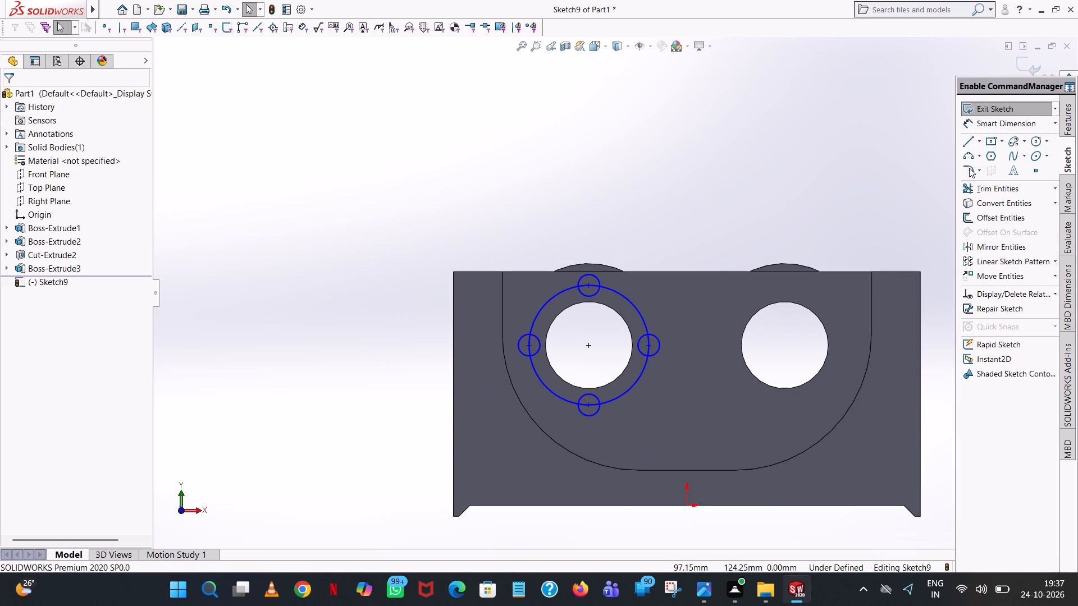
pyautogui.click(970, 145)
pyautogui.click(684, 507)
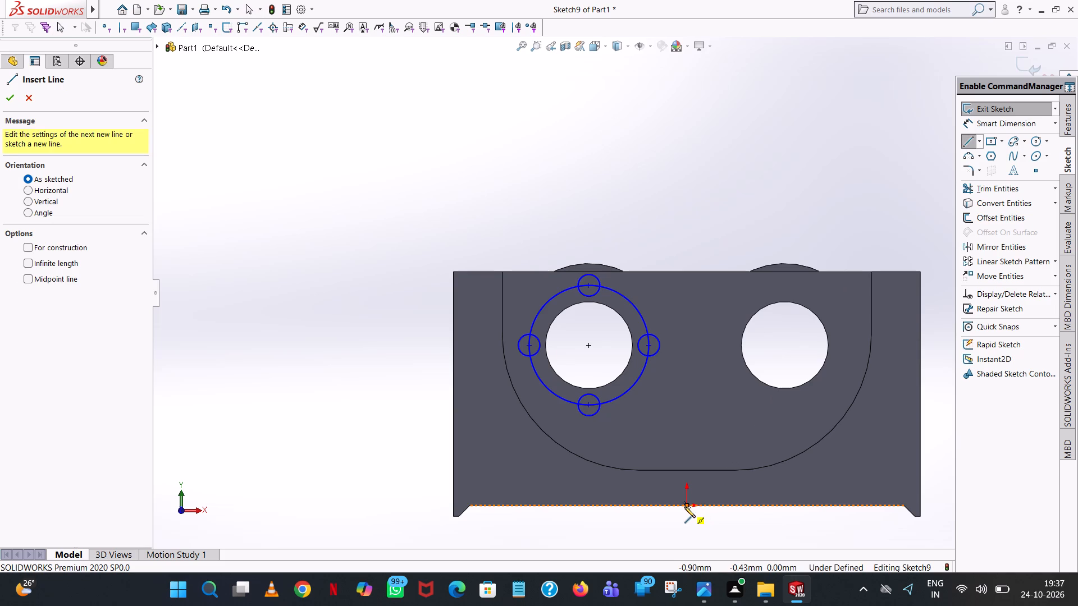
pyautogui.click(686, 369)
pyautogui.rightClick(686, 369)
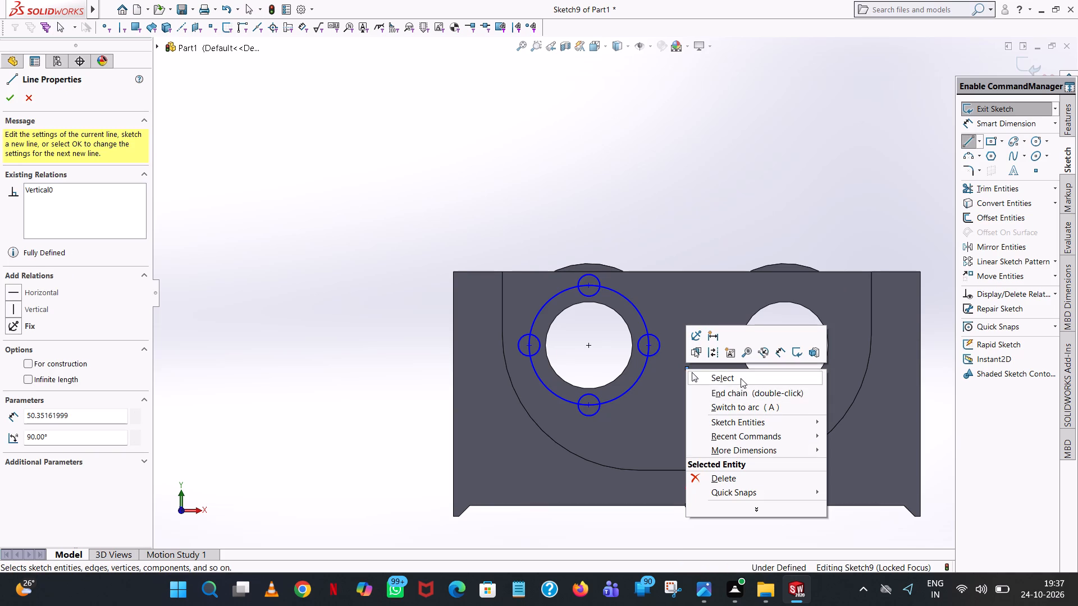
pyautogui.click(741, 378)
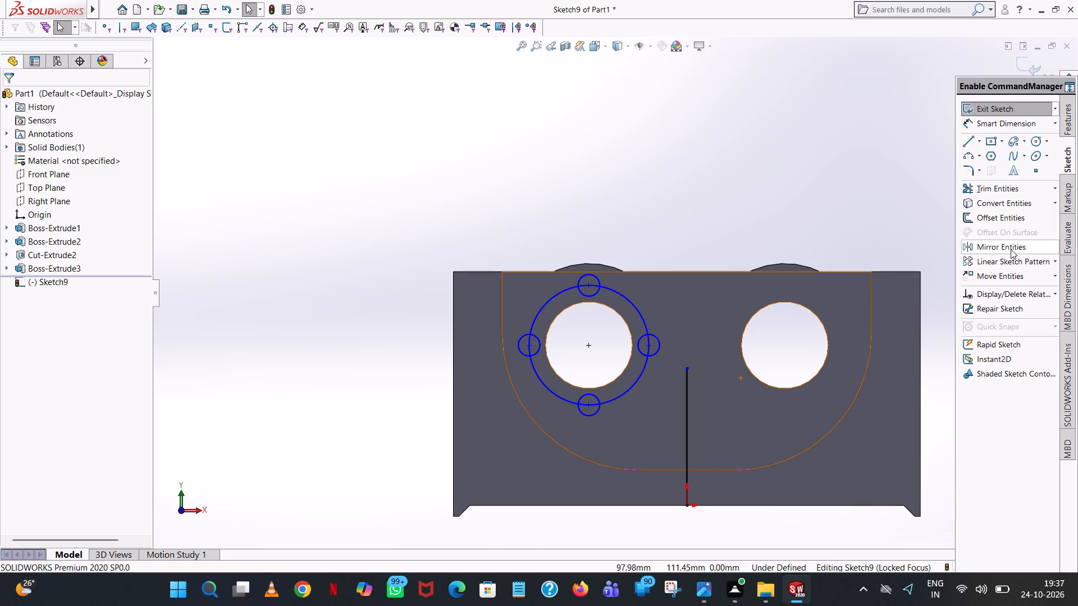
# Mirror the four 4 mm radius circles around the left bore about the vertical line to the right bore.
pyautogui.click(1011, 249)
pyautogui.click(658, 345)
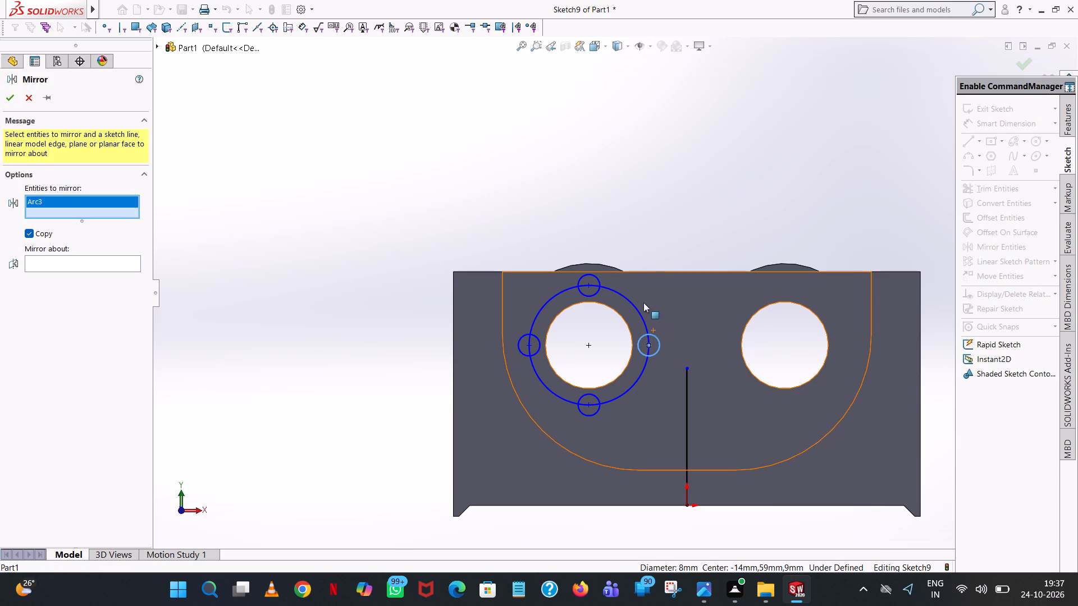
pyautogui.click(601, 281)
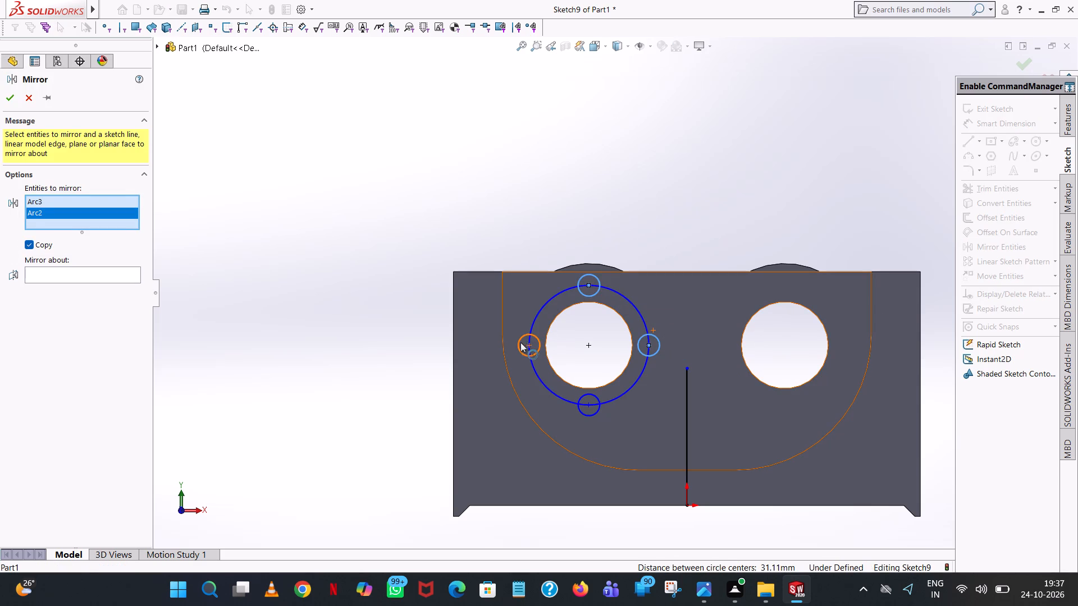
pyautogui.click(520, 342)
pyautogui.click(579, 412)
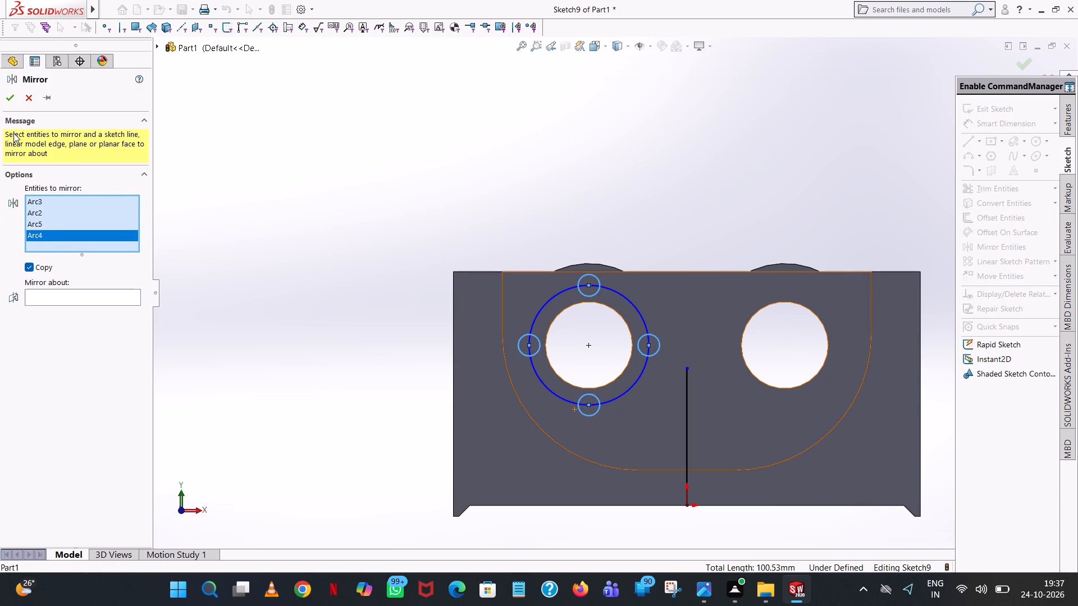
pyautogui.click(65, 292)
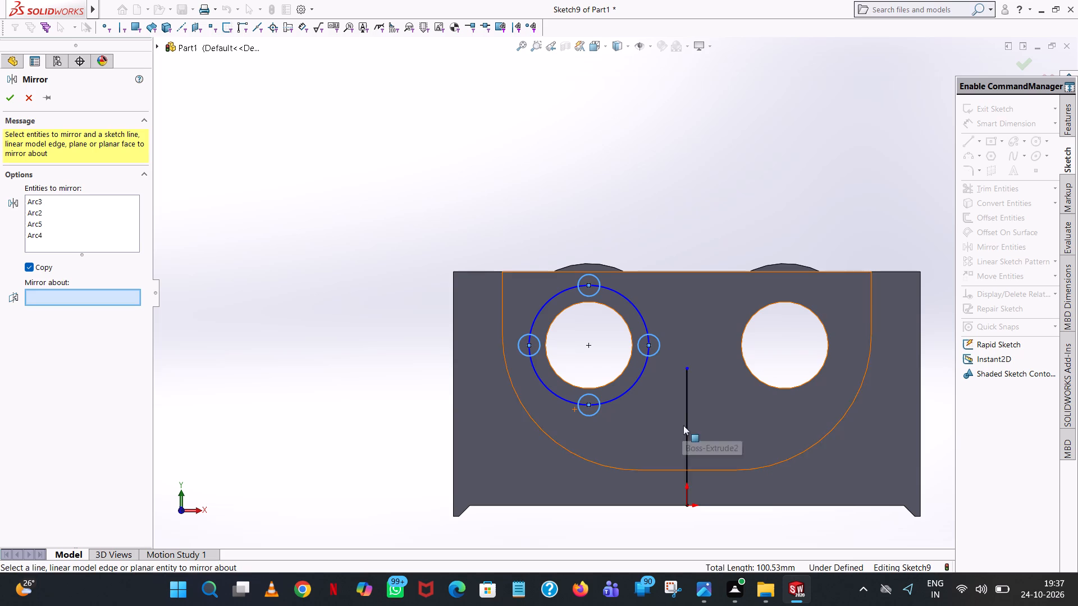
pyautogui.click(688, 429)
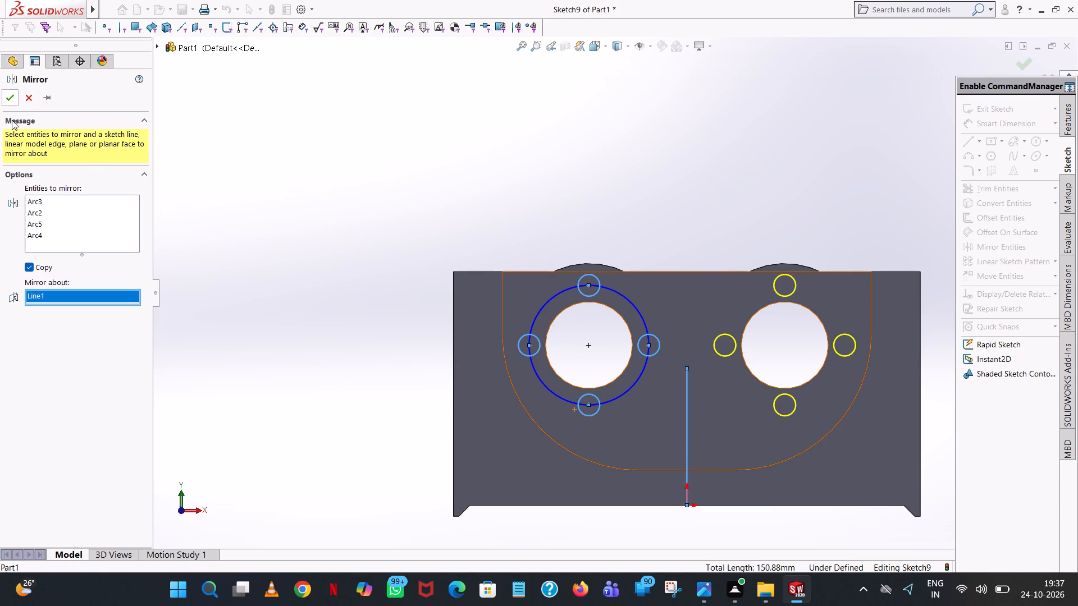
pyautogui.click(10, 95)
pyautogui.click(495, 145)
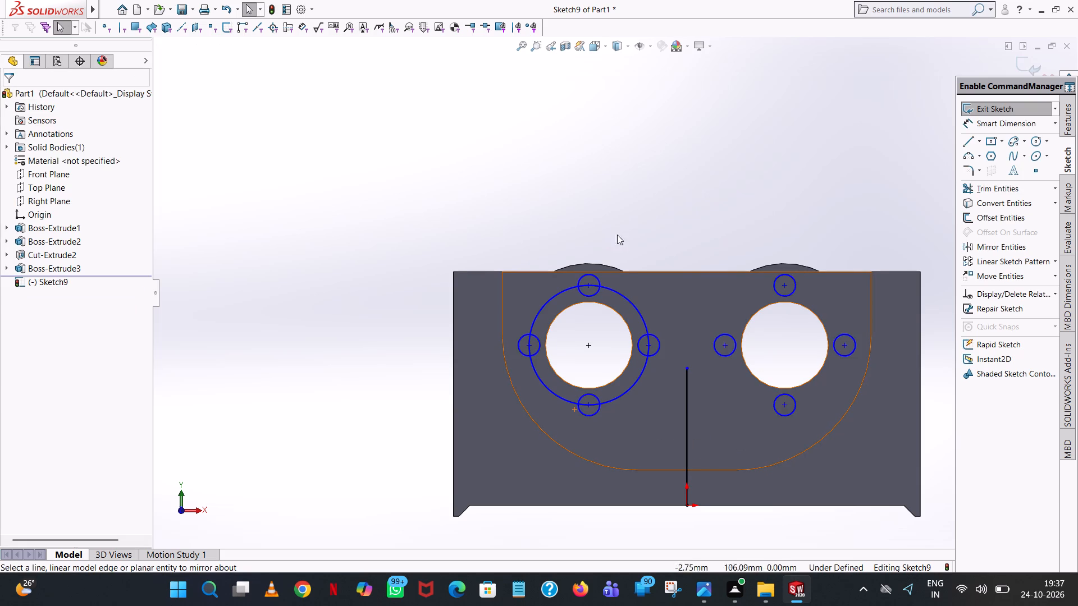
pyautogui.click(637, 212)
pyautogui.moveTo(635, 212); pyautogui.dragTo(635, 218, button='middle')
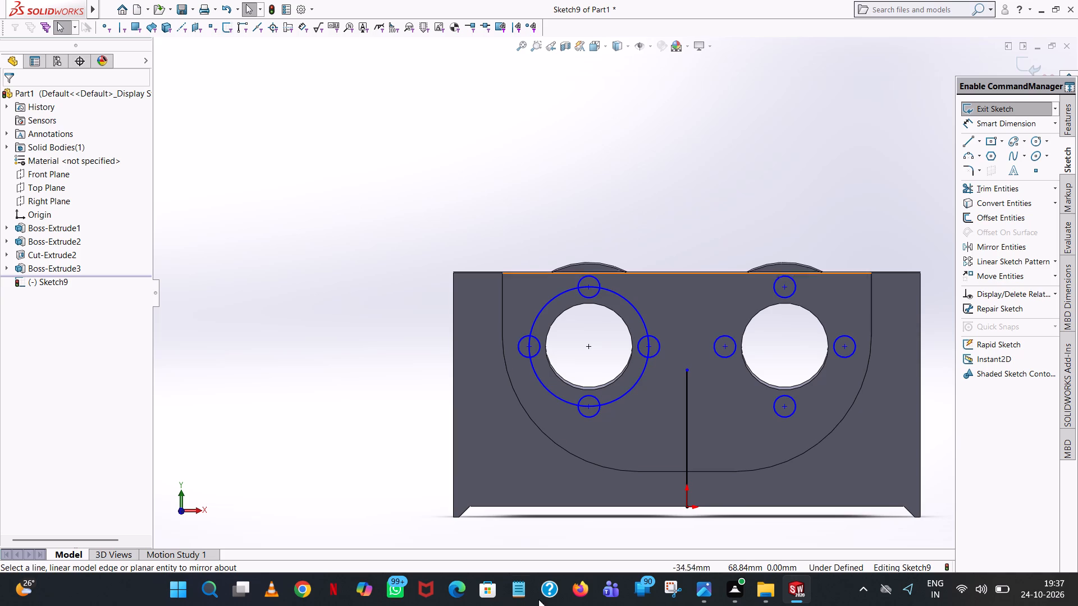
# Convert the 22 mm radius circle around the left bore to construction geometry.
pyautogui.click(994, 192)
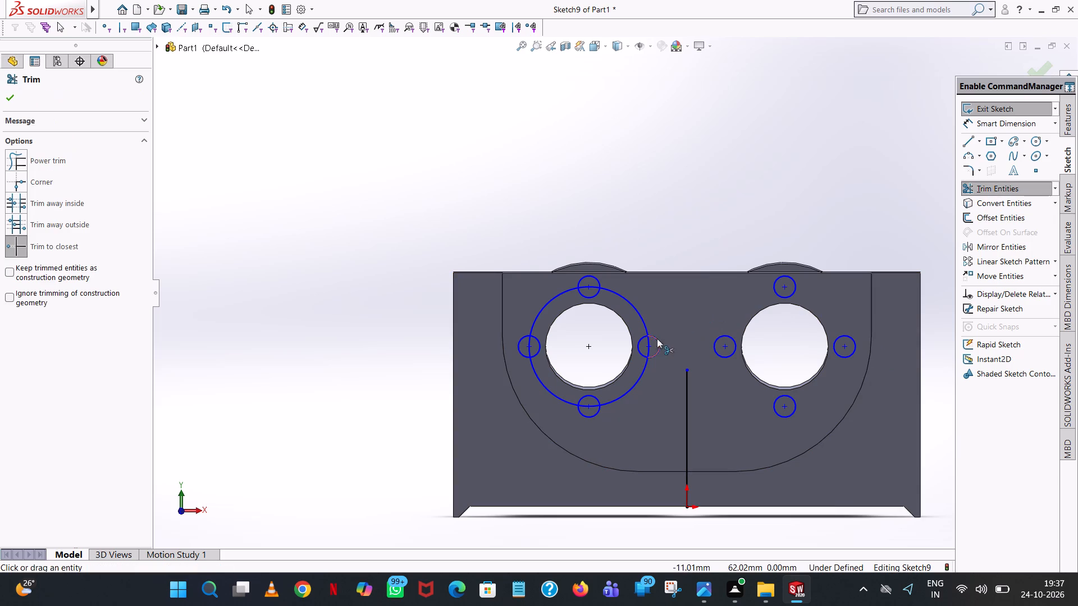
pyautogui.click(17, 99)
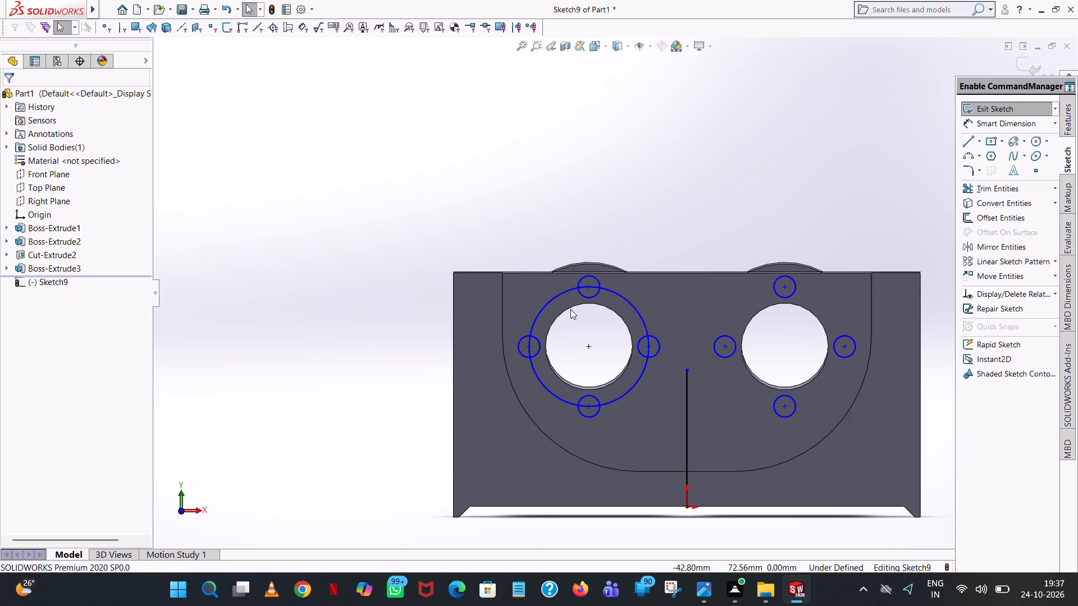
pyautogui.click(550, 297)
pyautogui.rightClick(550, 297)
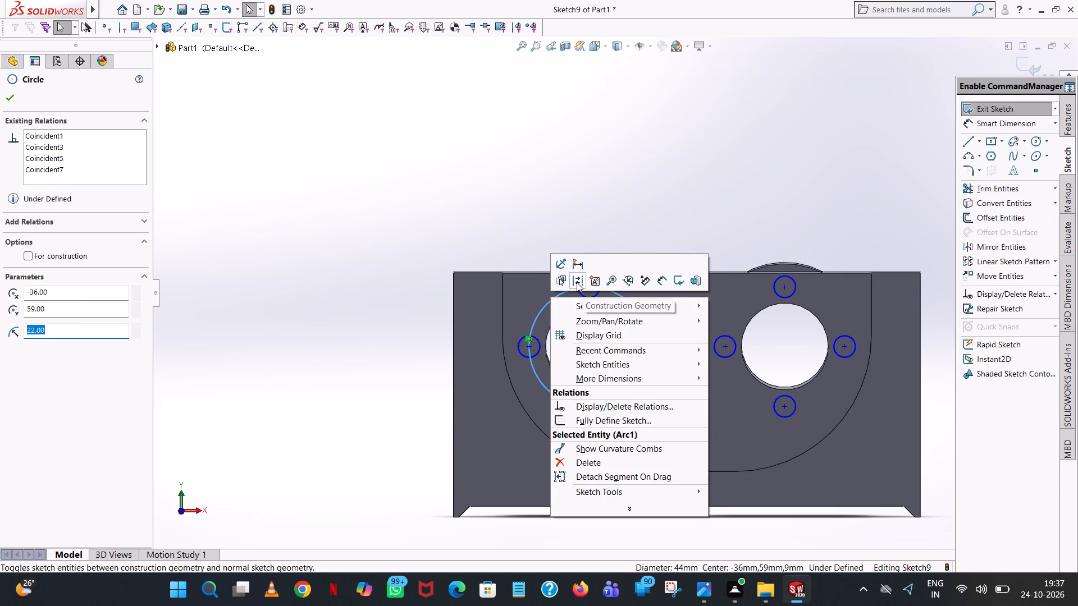
pyautogui.click(577, 282)
pyautogui.click(724, 191)
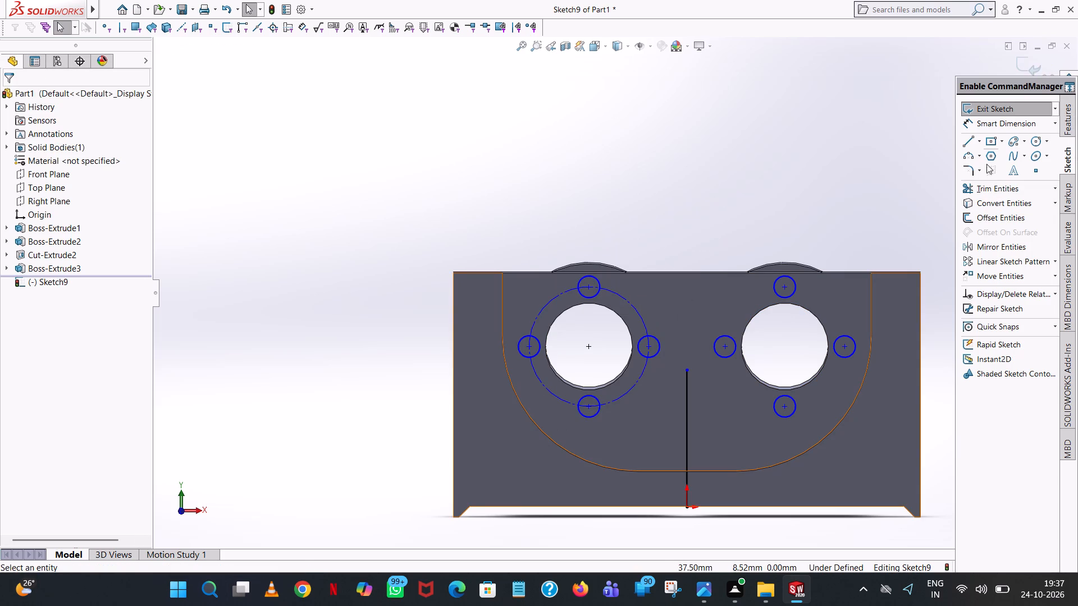
# Trim away the vertical mirror line between the two bores.
pyautogui.click(977, 187)
pyautogui.click(688, 454)
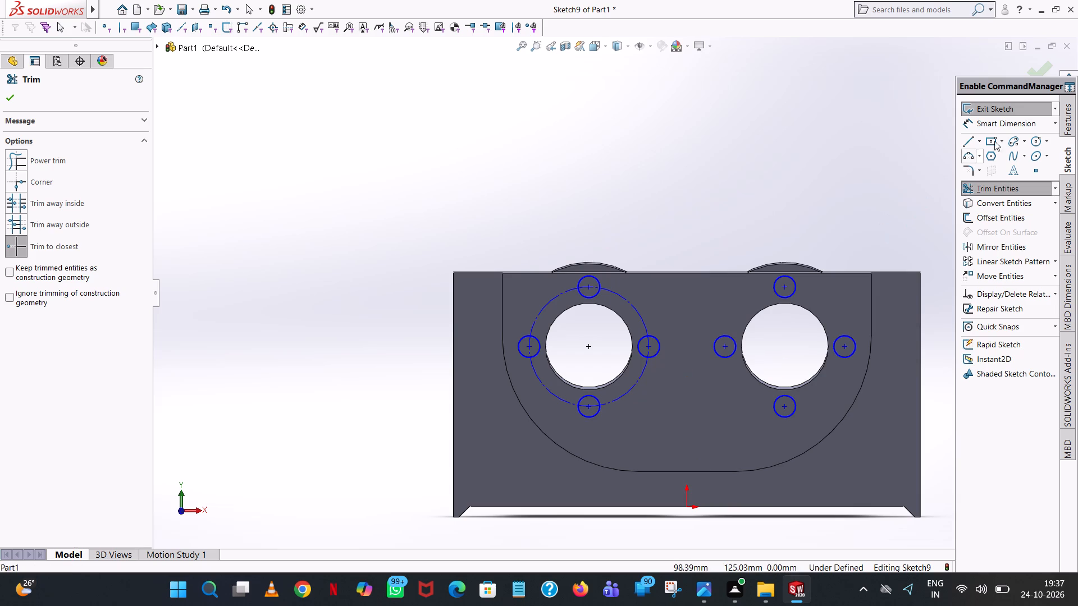
# Dimension the construction circle around the left bore with a 44 mm diameter.
pyautogui.click(1001, 124)
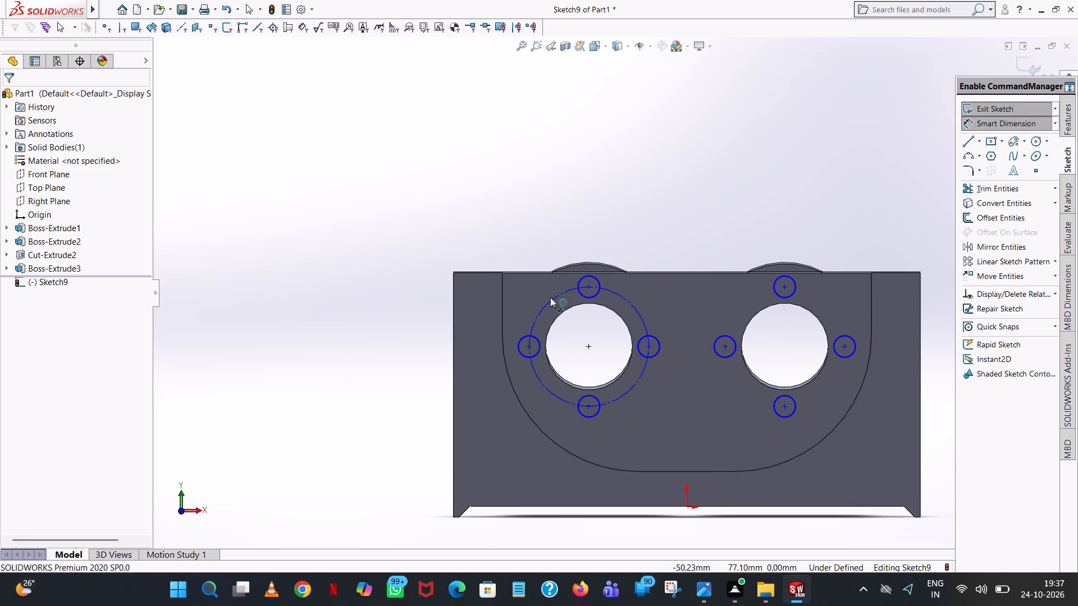
pyautogui.click(550, 297)
pyautogui.click(325, 152)
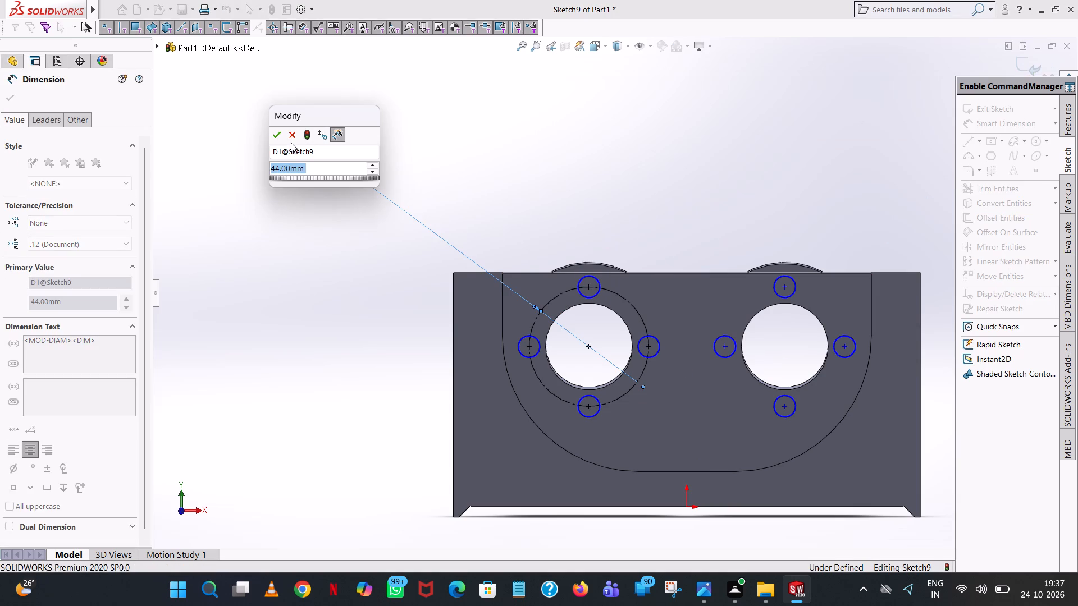
pyautogui.click(277, 139)
pyautogui.click(533, 121)
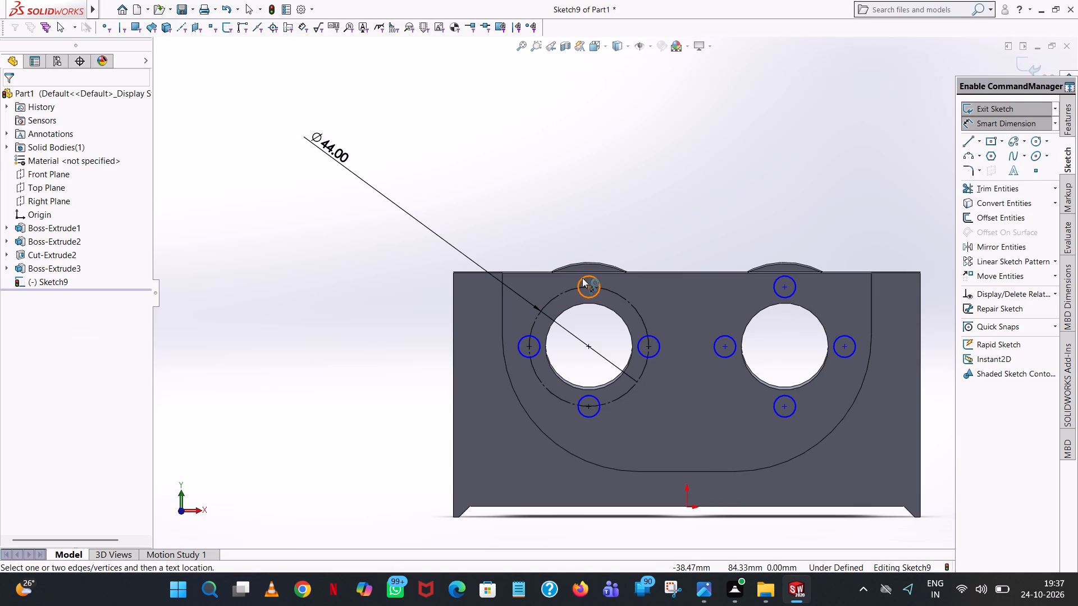
# Dimension each of the four small circles around the left bore with an 8 mm diameter.
pyautogui.click(582, 278)
pyautogui.click(485, 122)
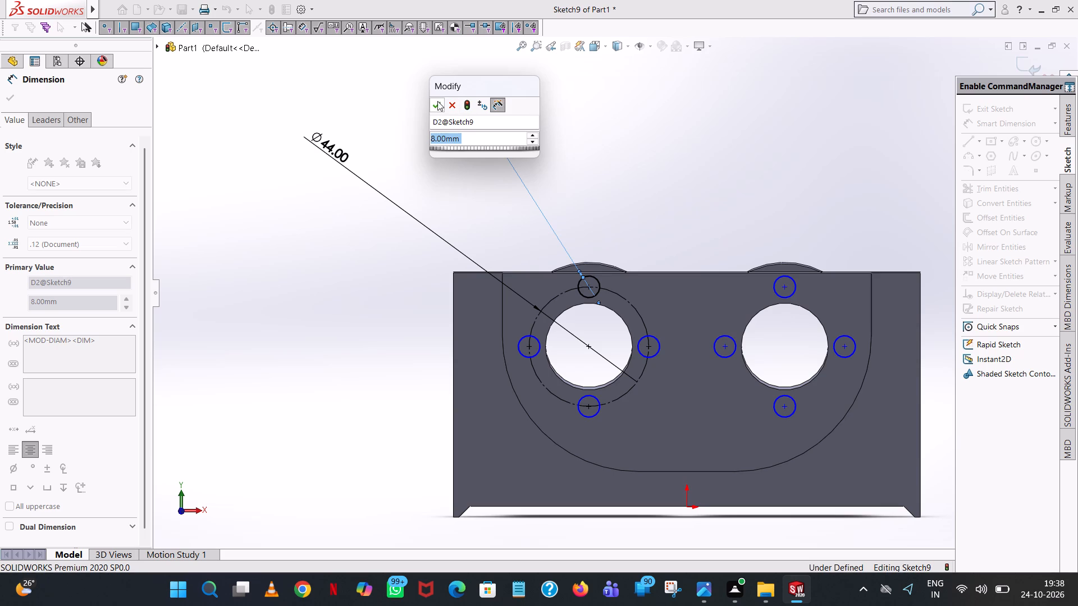
pyautogui.click(437, 101)
pyautogui.click(519, 355)
pyautogui.click(395, 347)
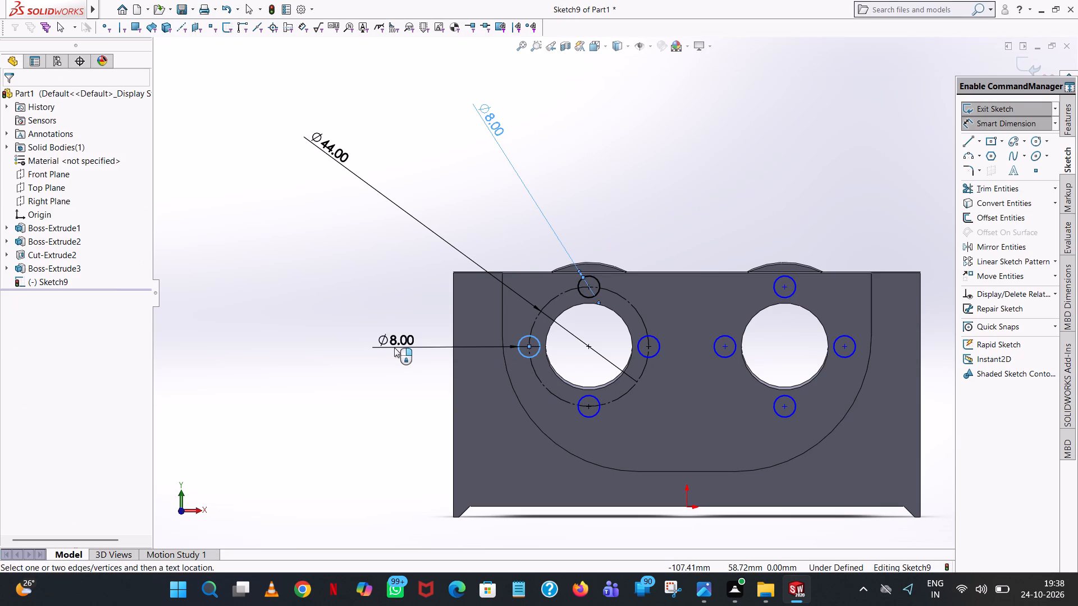
pyautogui.click(347, 328)
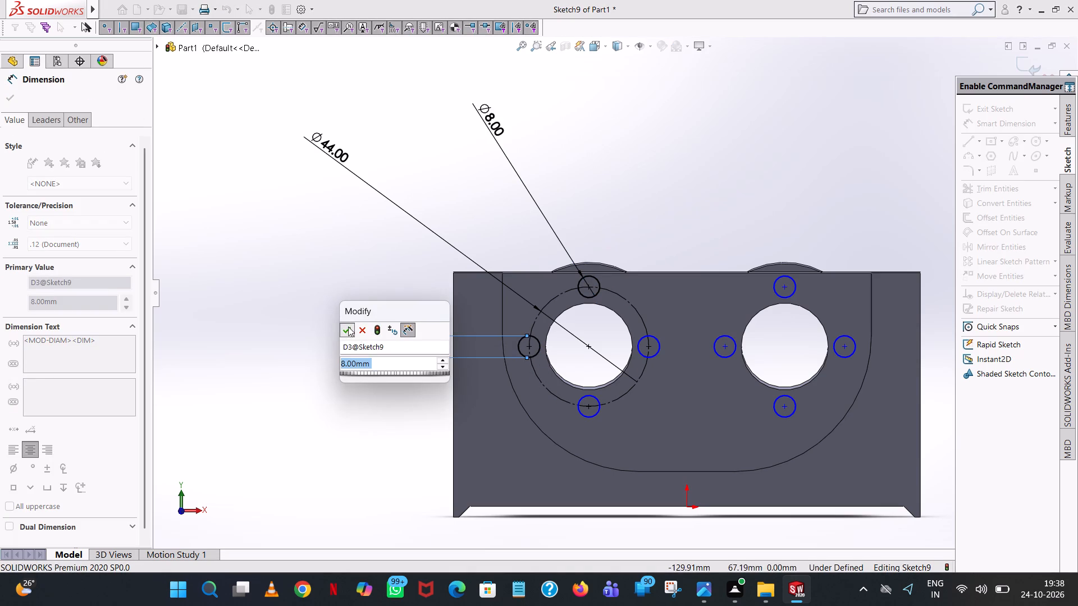
pyautogui.click(462, 210)
pyautogui.click(578, 413)
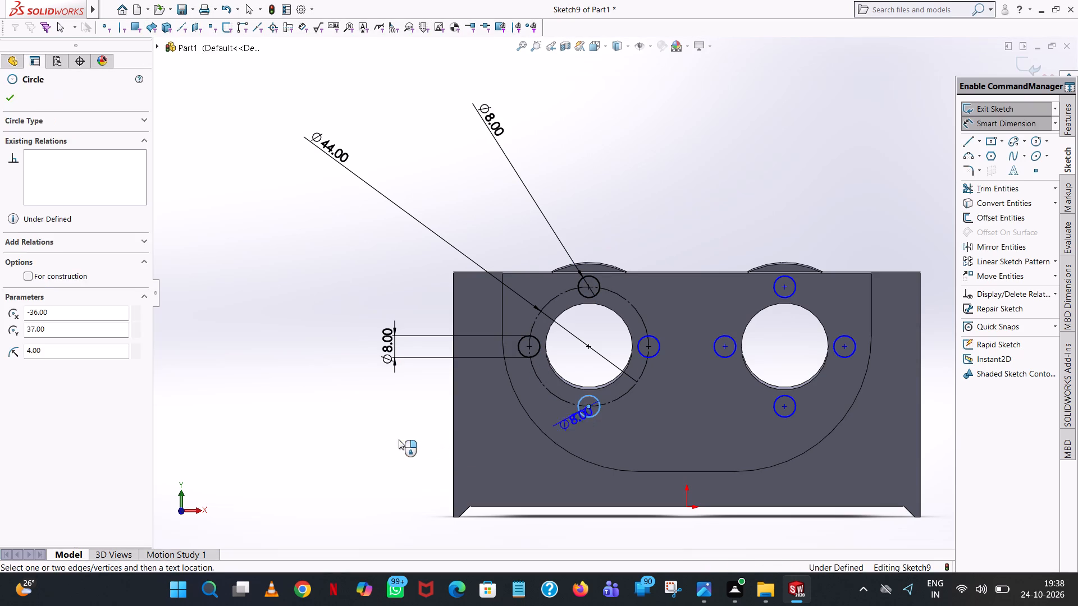
pyautogui.click(392, 439)
pyautogui.click(348, 416)
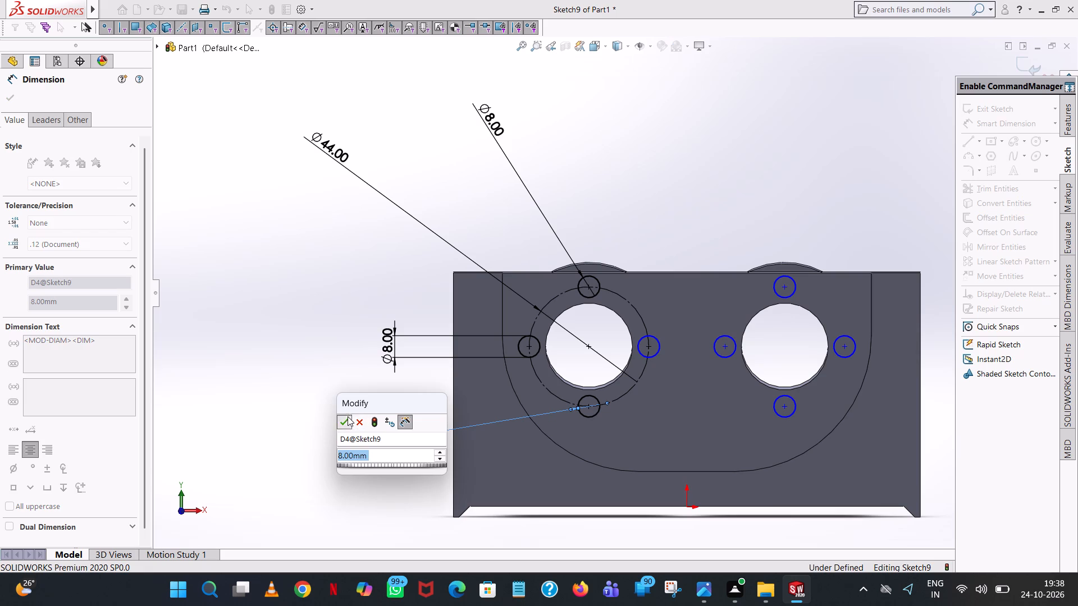
pyautogui.click(659, 342)
pyautogui.click(671, 191)
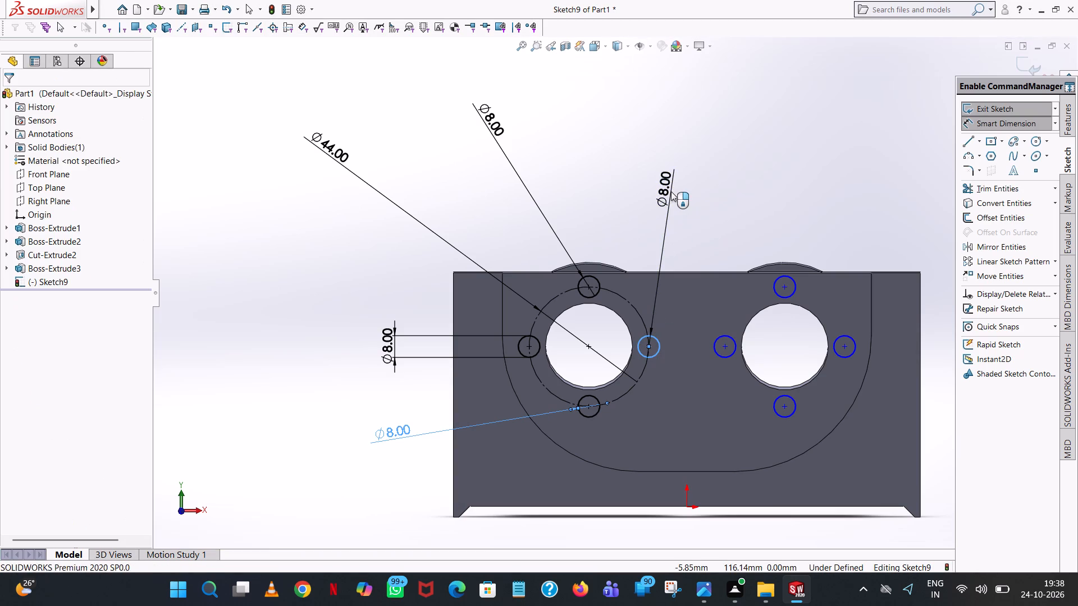
pyautogui.click(625, 176)
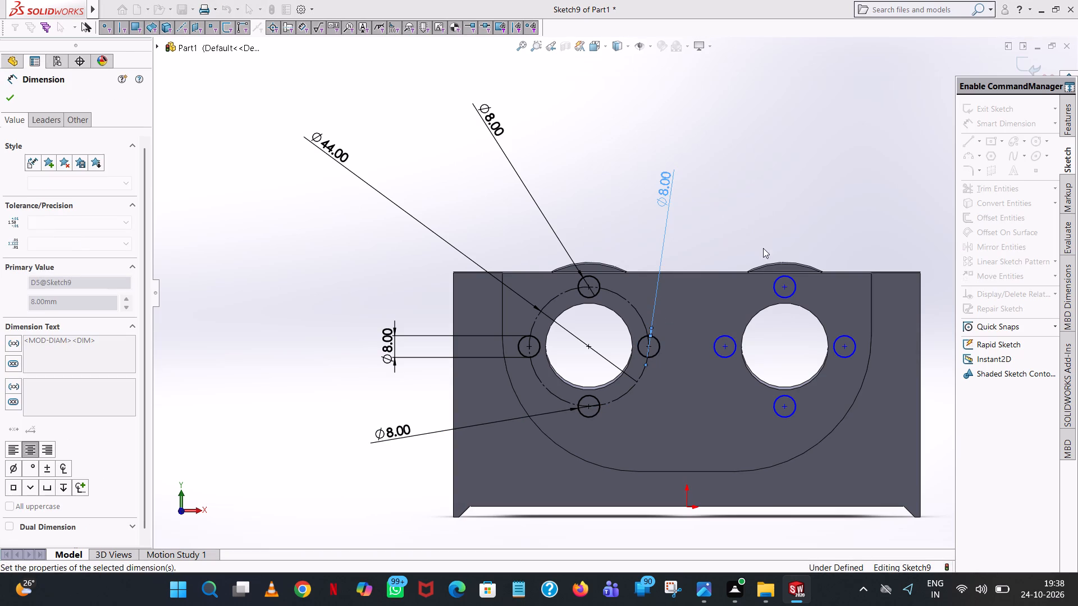
# Dimension the small circle above the right bore with an 8 mm diameter.
pyautogui.click(776, 280)
pyautogui.click(754, 144)
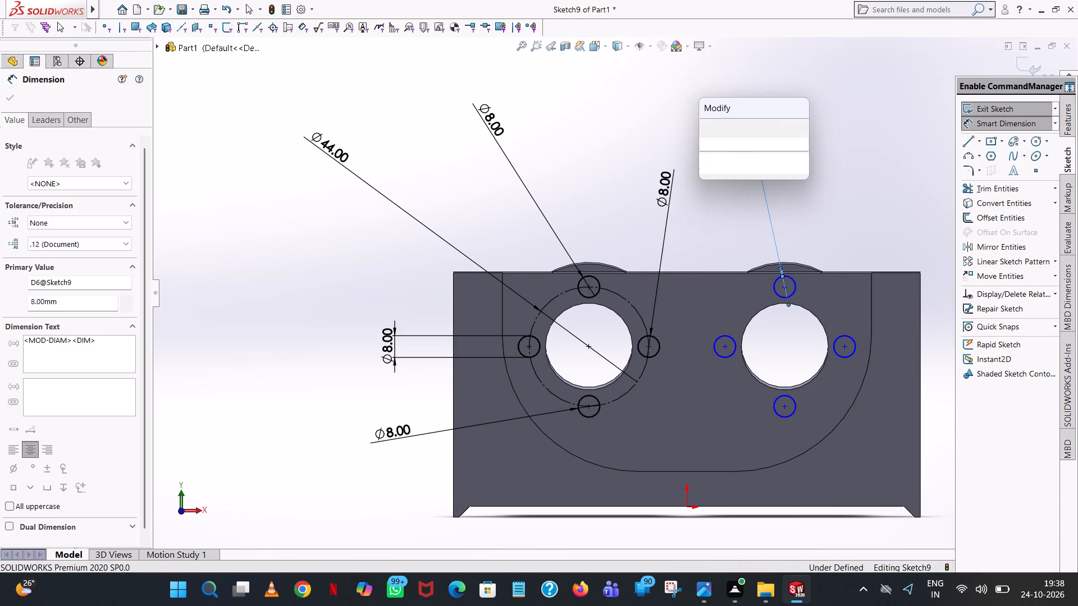
pyautogui.click(710, 125)
pyautogui.click(811, 151)
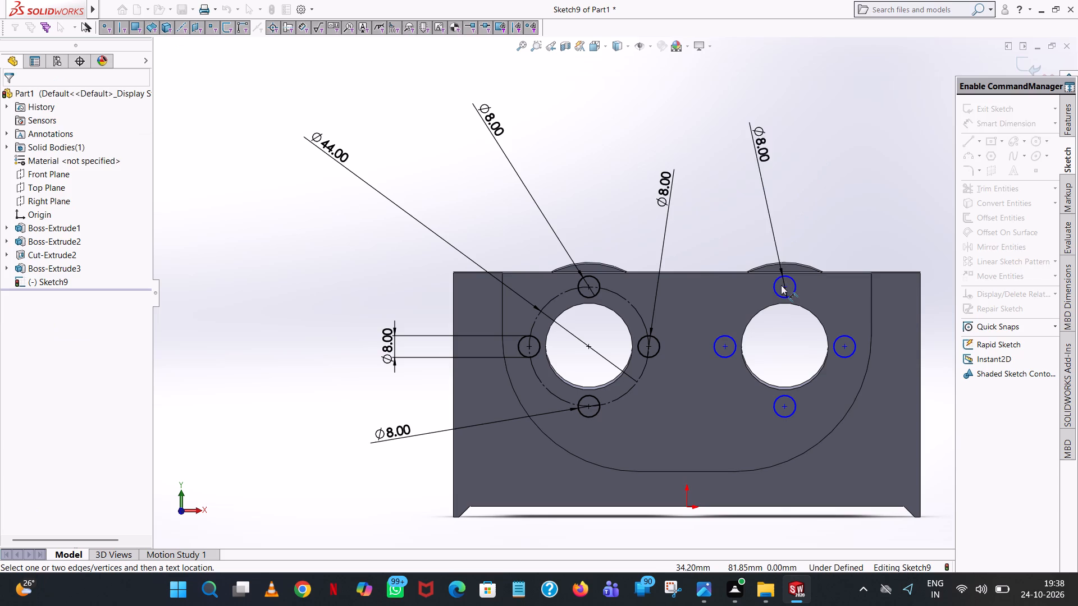
# Dimension the centre of the circle above the right bore 81 mm vertically and 36 mm horizontally from the origin.
pyautogui.click(784, 287)
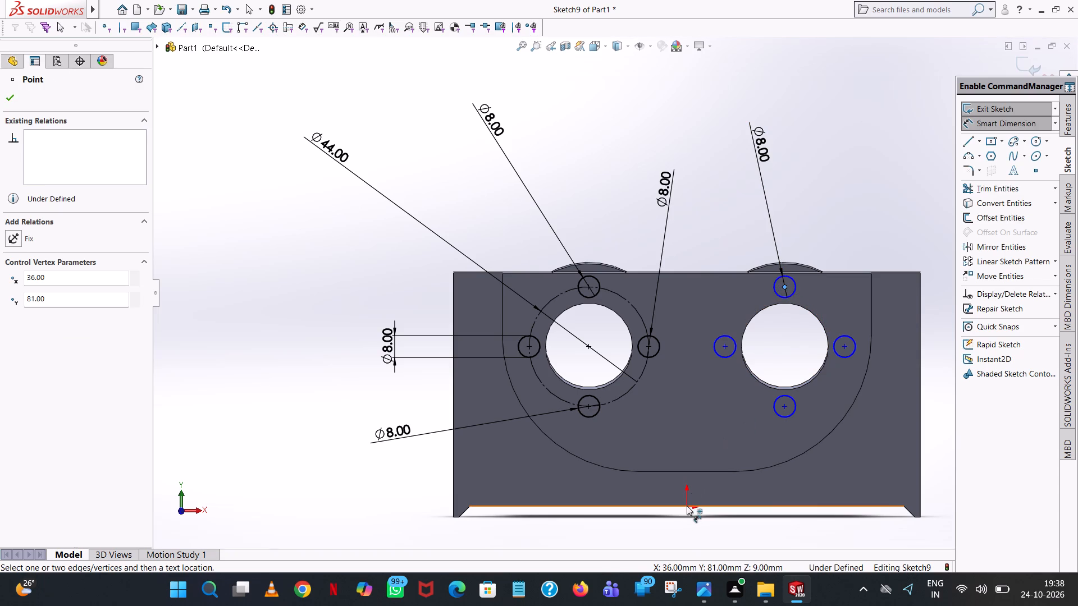
pyautogui.click(687, 506)
pyautogui.scroll(5, 863, 451)
pyautogui.click(798, 311)
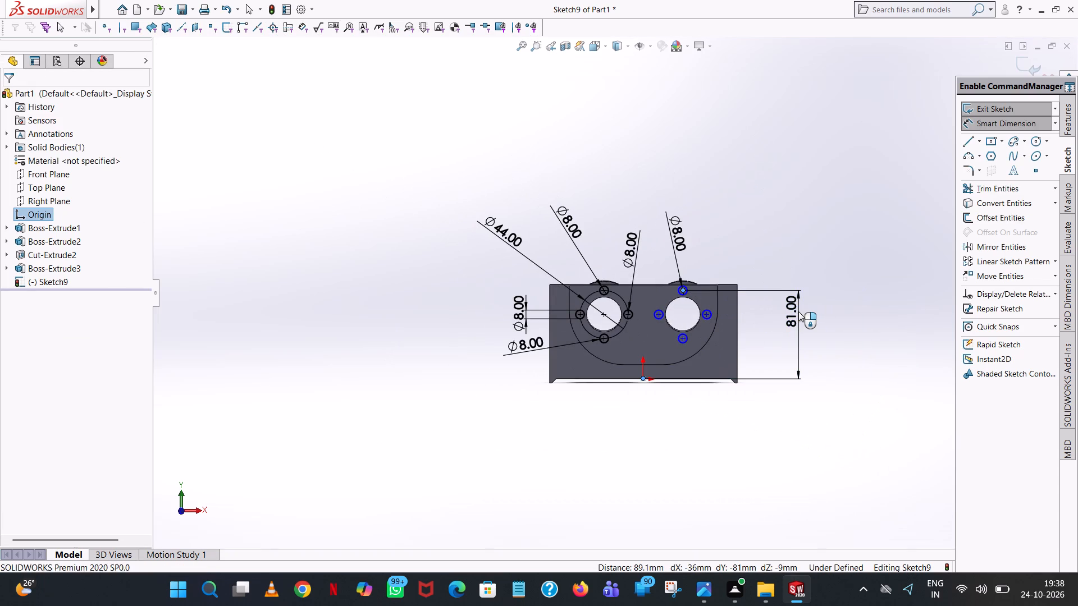
pyautogui.click(752, 293)
pyautogui.click(753, 216)
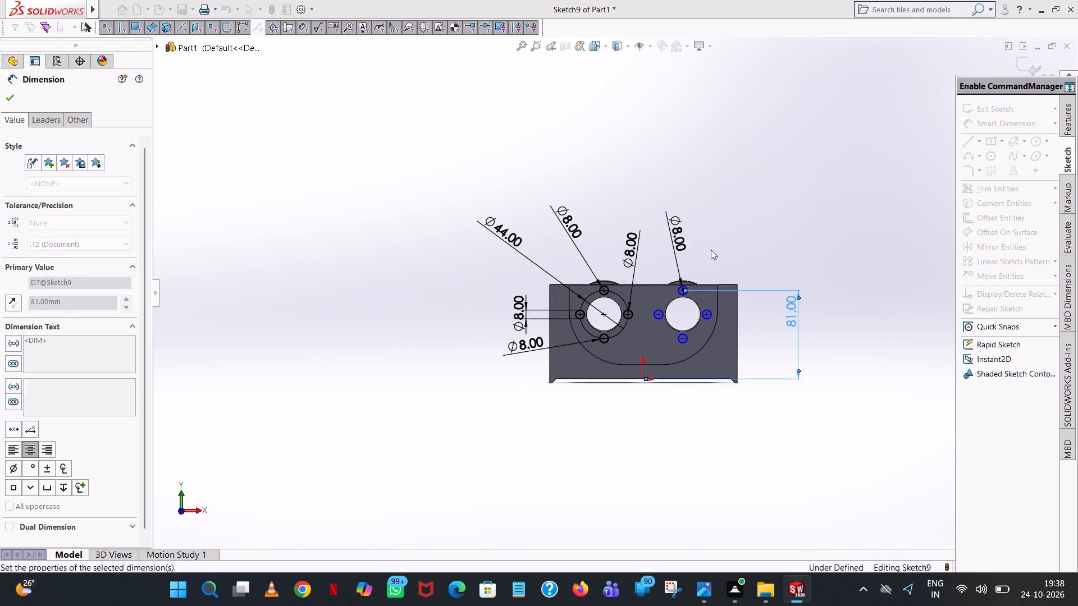
pyautogui.click(681, 290)
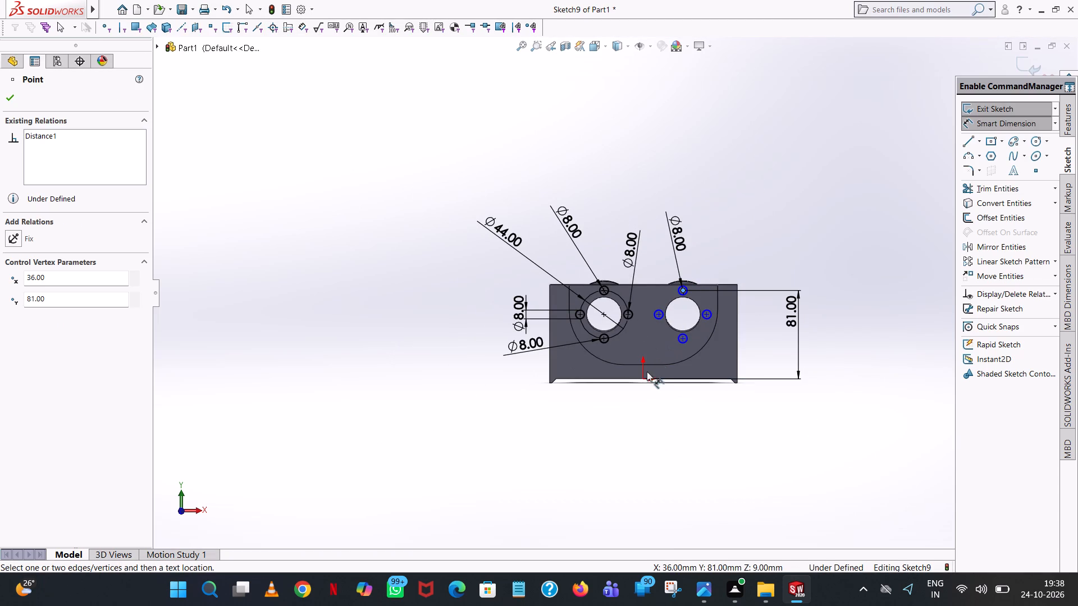
pyautogui.click(644, 378)
pyautogui.click(664, 455)
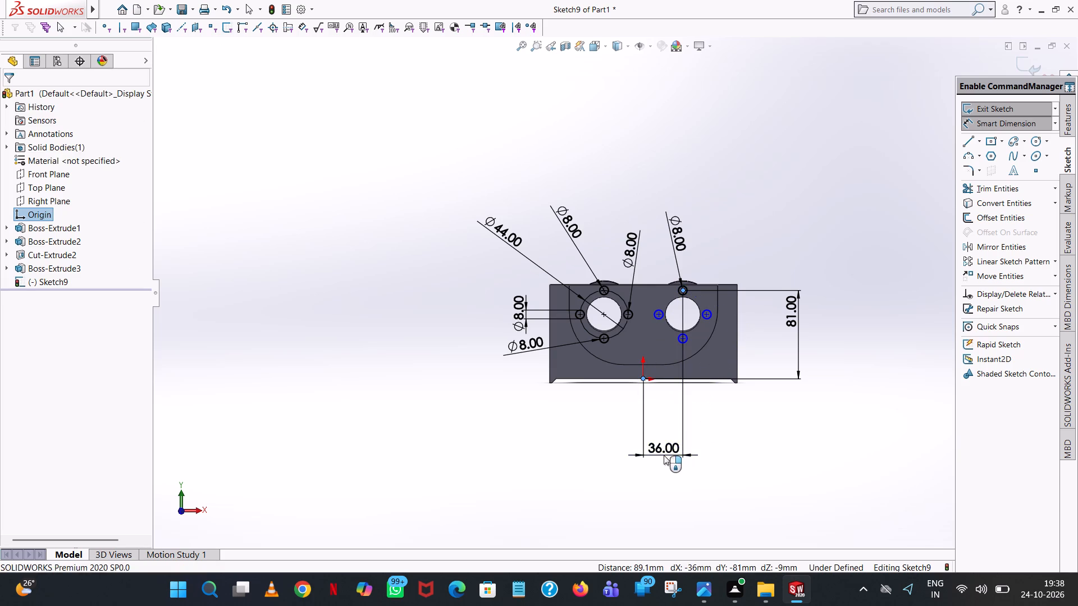
pyautogui.click(616, 439)
pyautogui.click(776, 405)
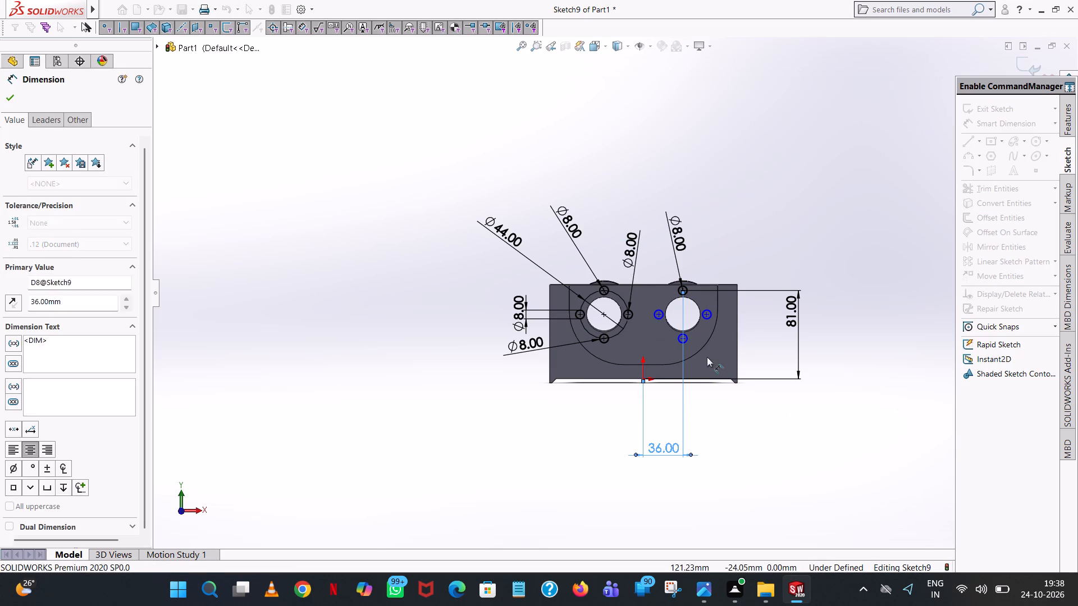
# Dimension the small circle on the right side of the right bore with an 8 mm diameter.
pyautogui.click(706, 310)
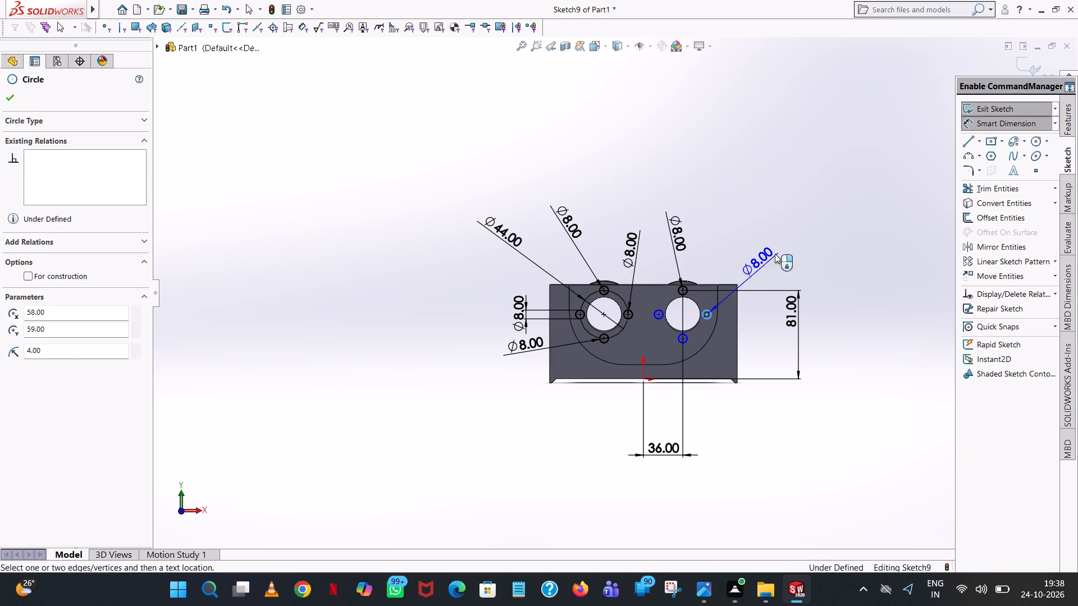
pyautogui.click(825, 173)
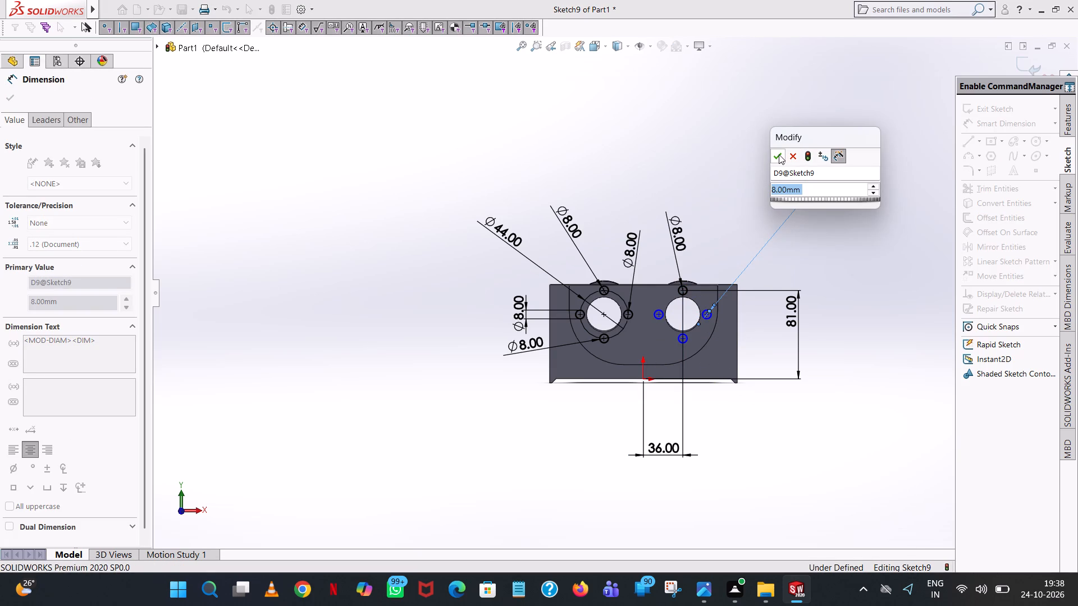
pyautogui.click(779, 154)
# Dimension the centre of the circle right of the right bore 22 mm horizontally and 22 mm vertically from the upper circle's centre.
pyautogui.scroll(-4, 711, 199)
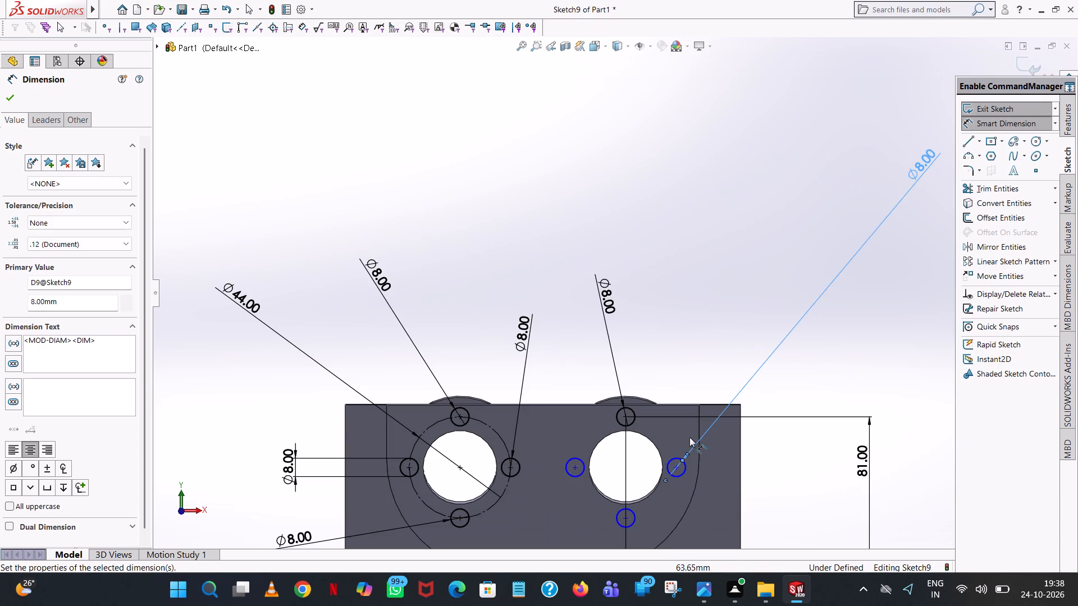
pyautogui.click(675, 467)
pyautogui.click(628, 417)
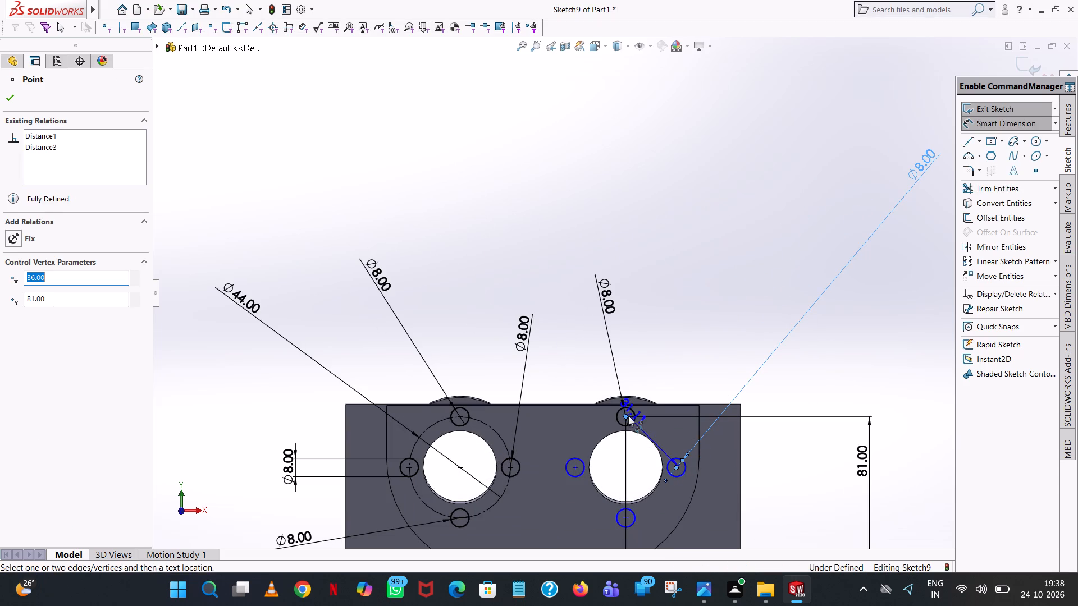
pyautogui.click(661, 235)
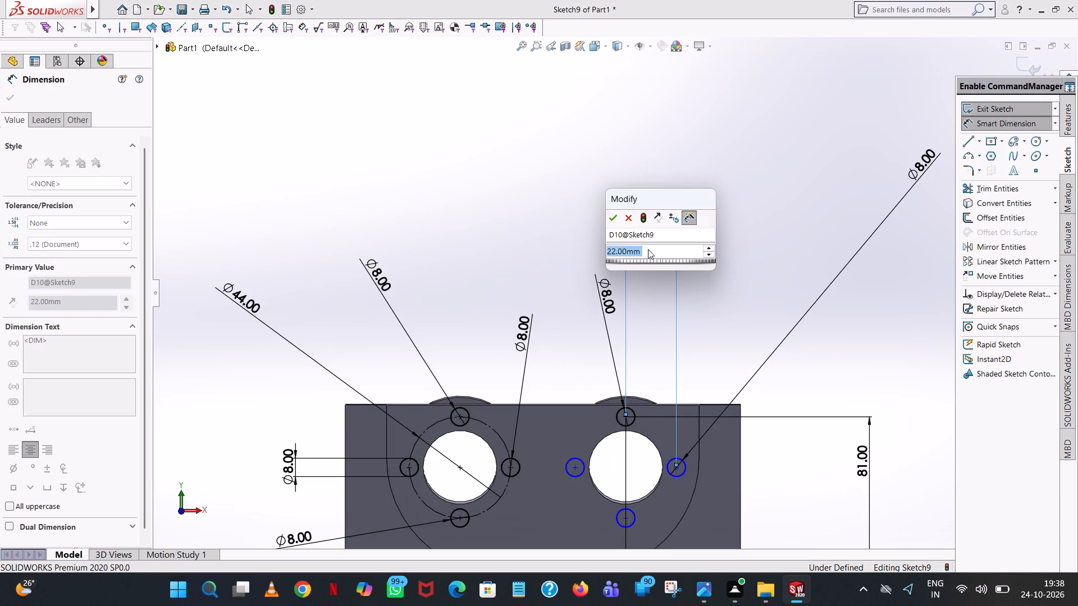
pyautogui.click(613, 217)
pyautogui.click(711, 155)
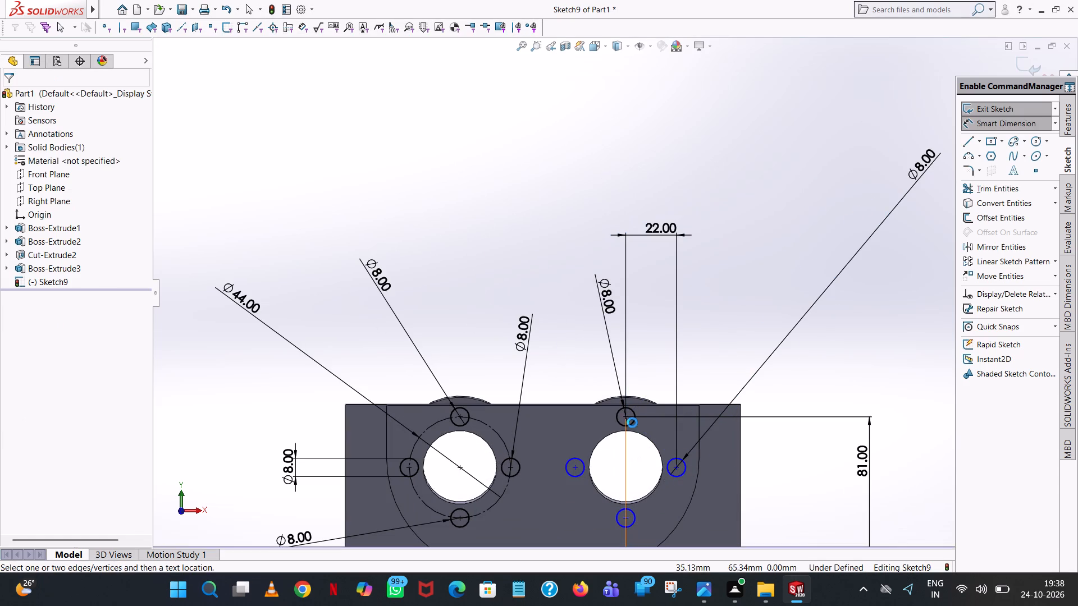
pyautogui.click(627, 416)
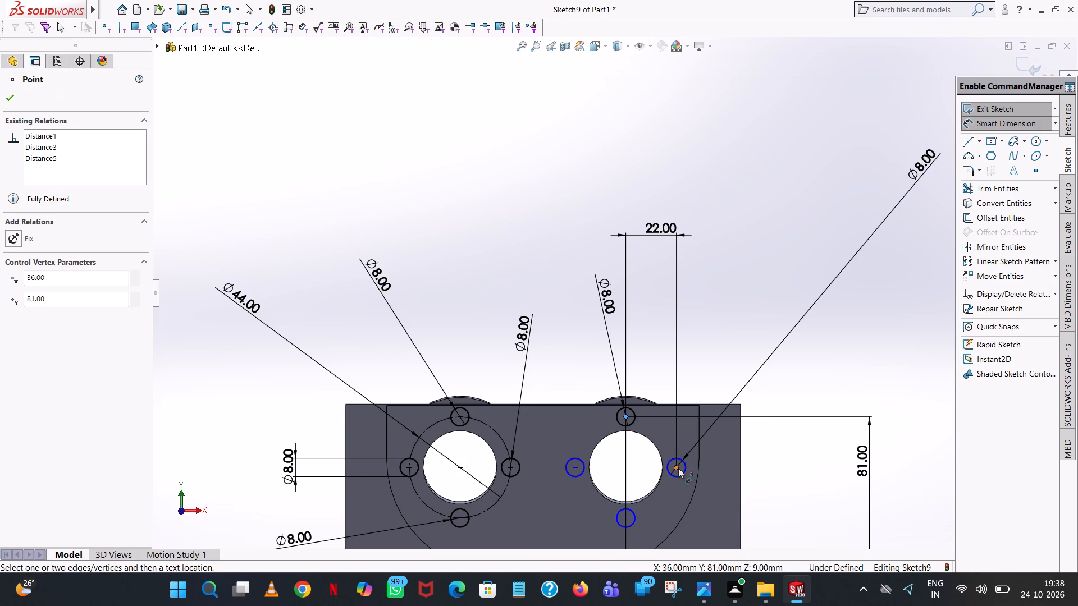
pyautogui.click(678, 468)
pyautogui.click(860, 434)
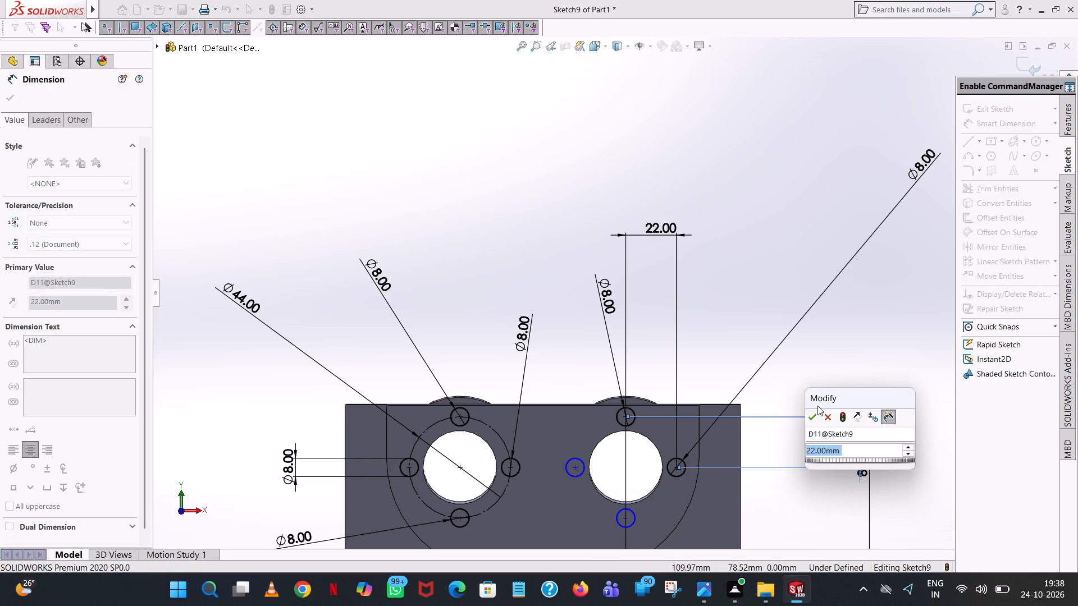
pyautogui.click(808, 412)
pyautogui.click(836, 366)
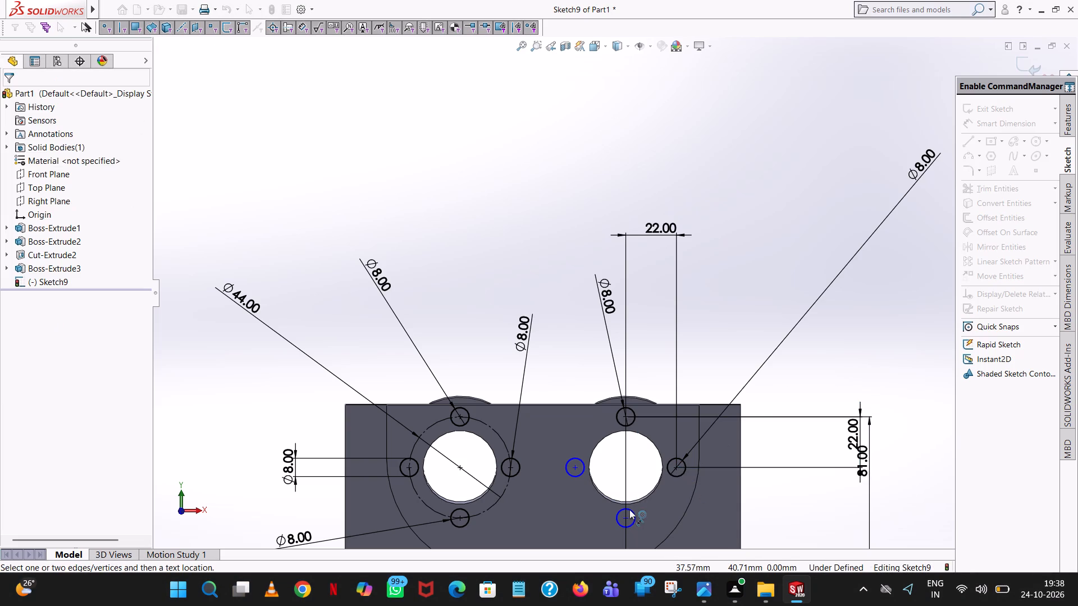
# Dimension the small circle below the right bore with an 8 mm diameter.
pyautogui.click(630, 510)
pyautogui.click(769, 495)
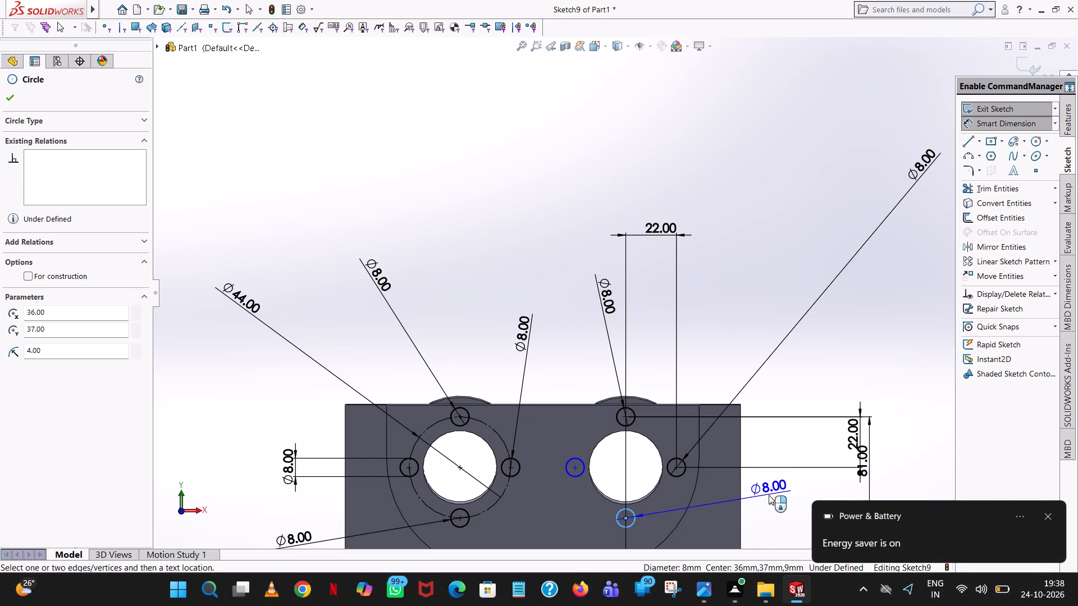
pyautogui.click(769, 495)
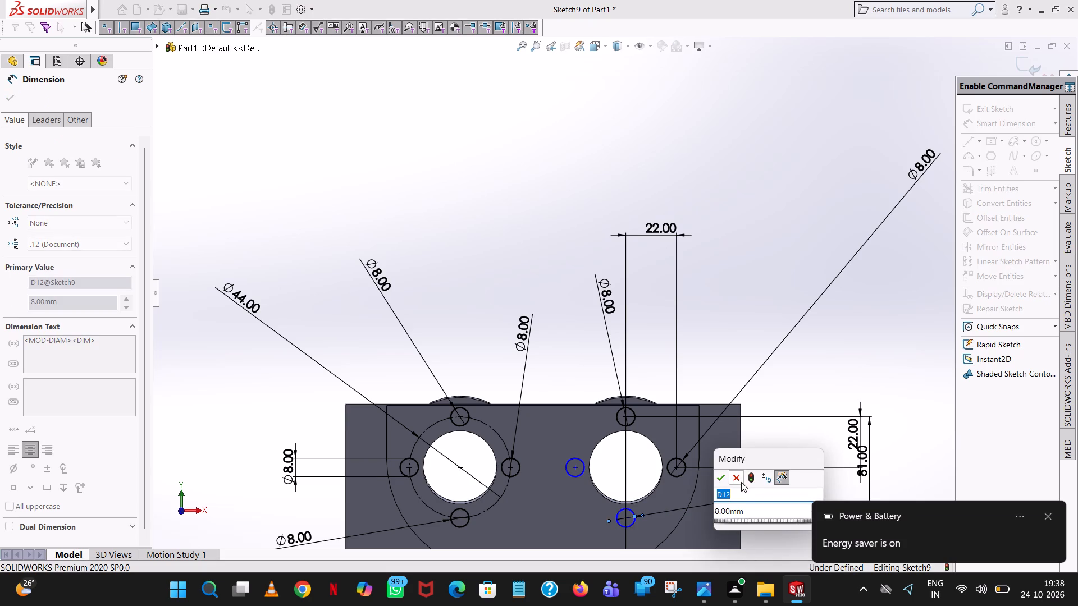
pyautogui.click(837, 394)
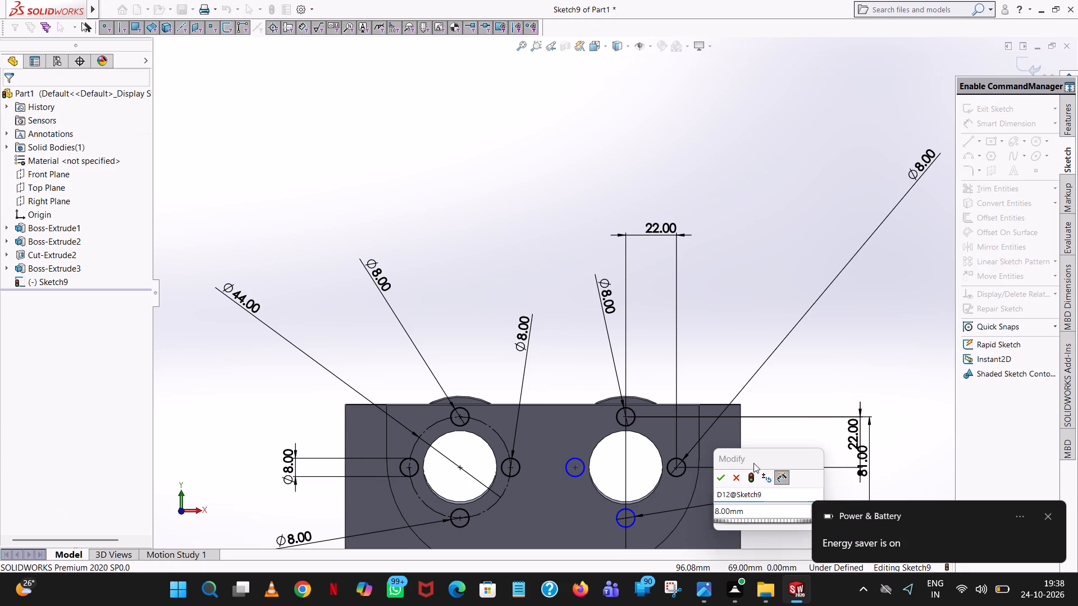
pyautogui.click(717, 475)
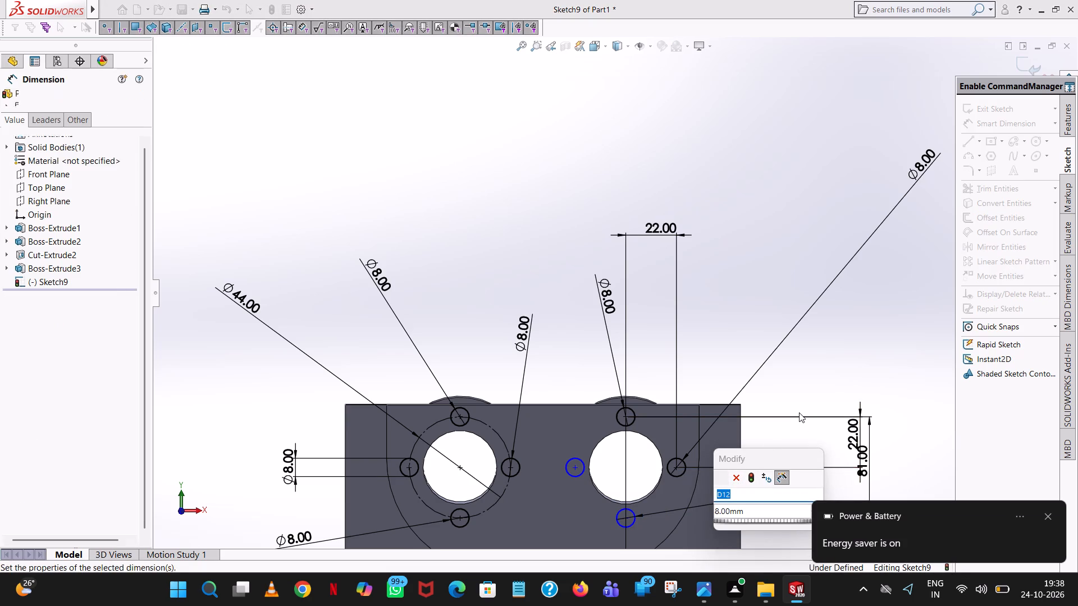
pyautogui.scroll(9, 799, 412)
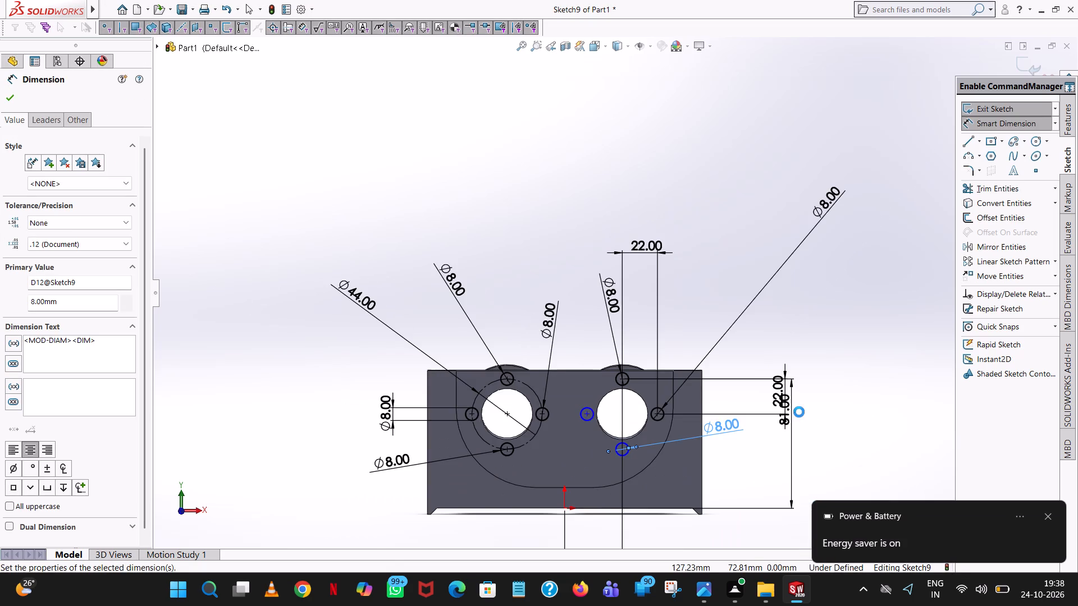
pyautogui.click(839, 355)
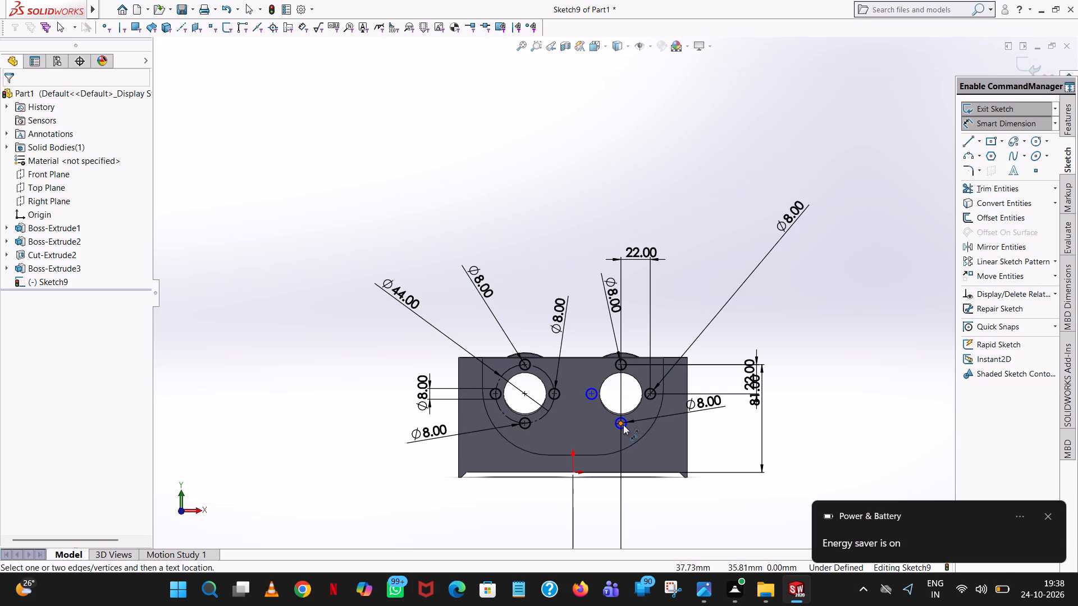
# Dimension the centre of the circle below the right bore 36 mm horizontally and 37 mm vertically from the origin.
pyautogui.click(623, 424)
pyautogui.click(573, 472)
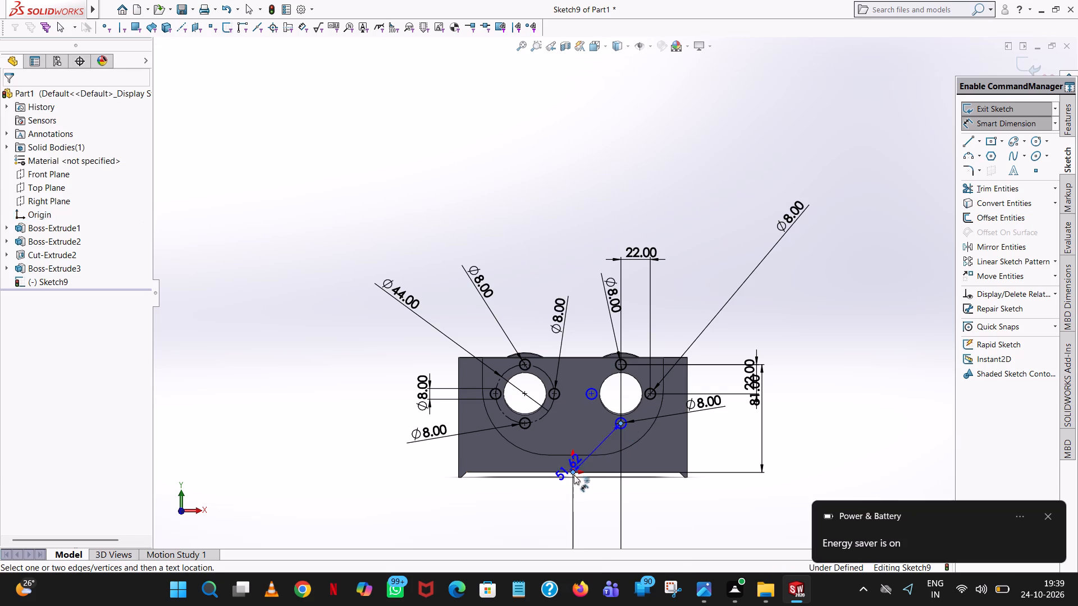
pyautogui.click(597, 530)
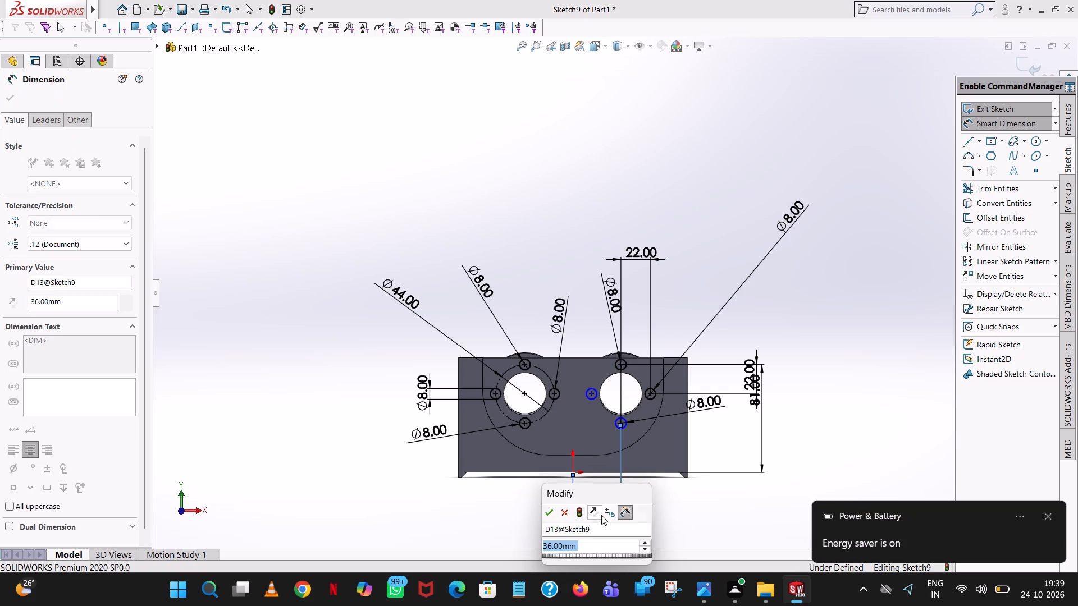
pyautogui.click(550, 515)
pyautogui.click(865, 296)
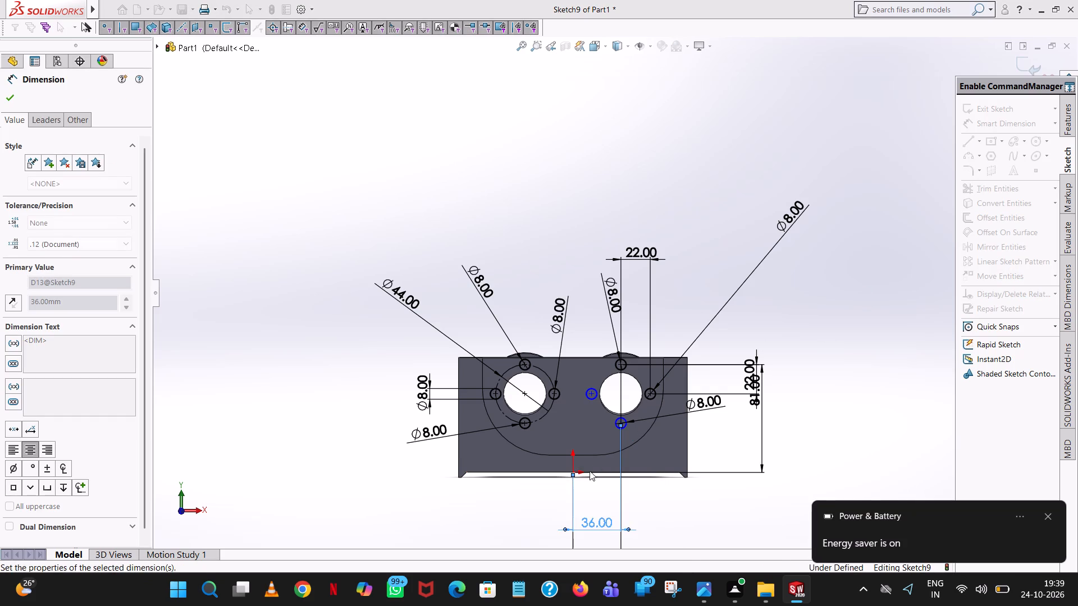
pyautogui.click(573, 471)
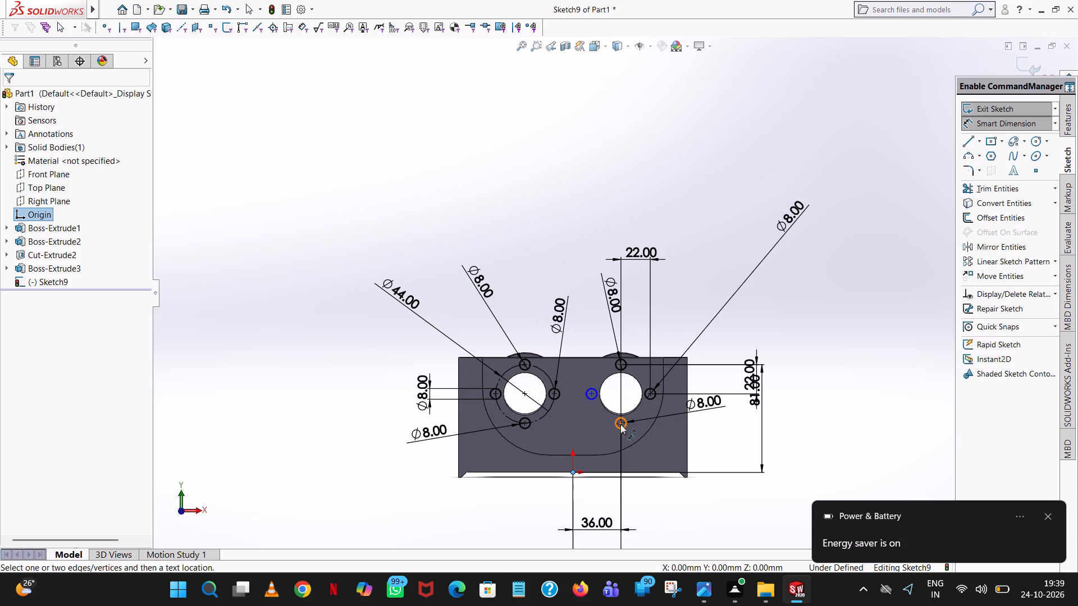
pyautogui.click(621, 423)
pyautogui.click(382, 429)
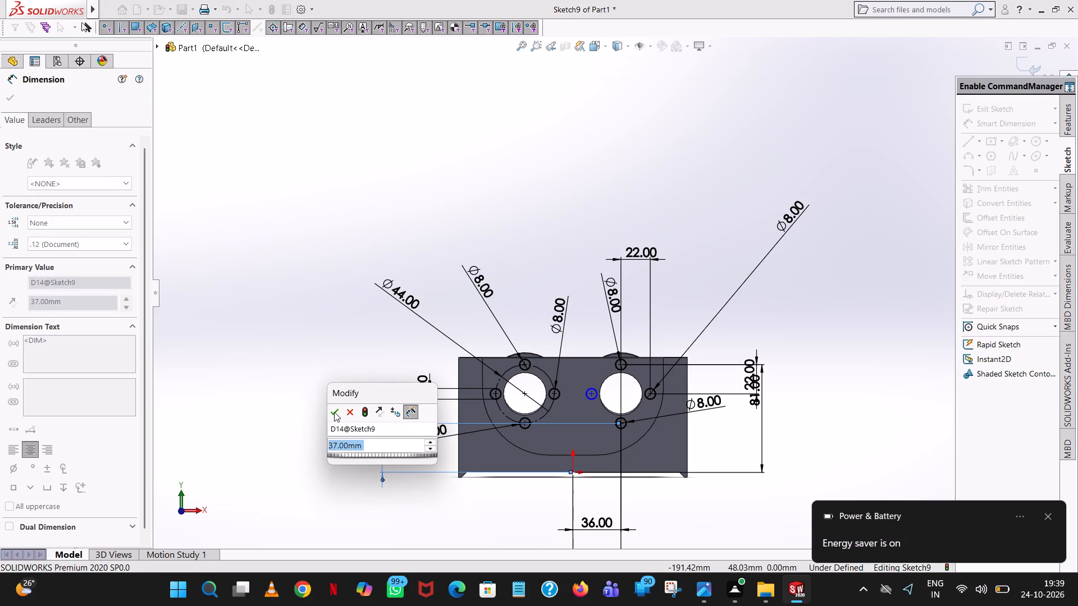
pyautogui.click(334, 412)
pyautogui.click(370, 323)
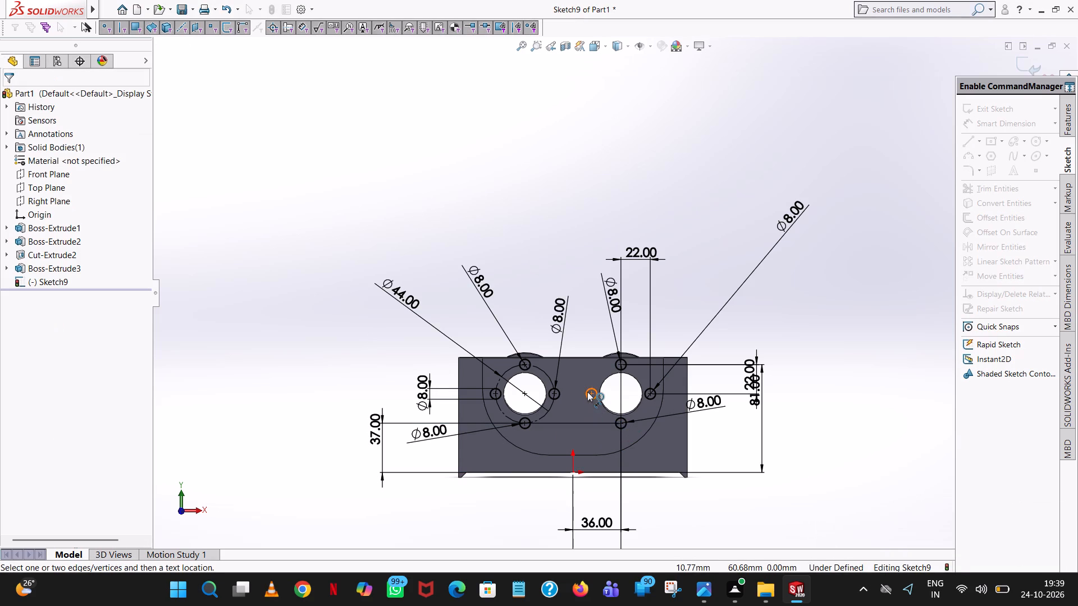
# Dimension the small circle on the left side of the right bore with an 8 mm diameter.
pyautogui.click(587, 393)
pyautogui.click(570, 256)
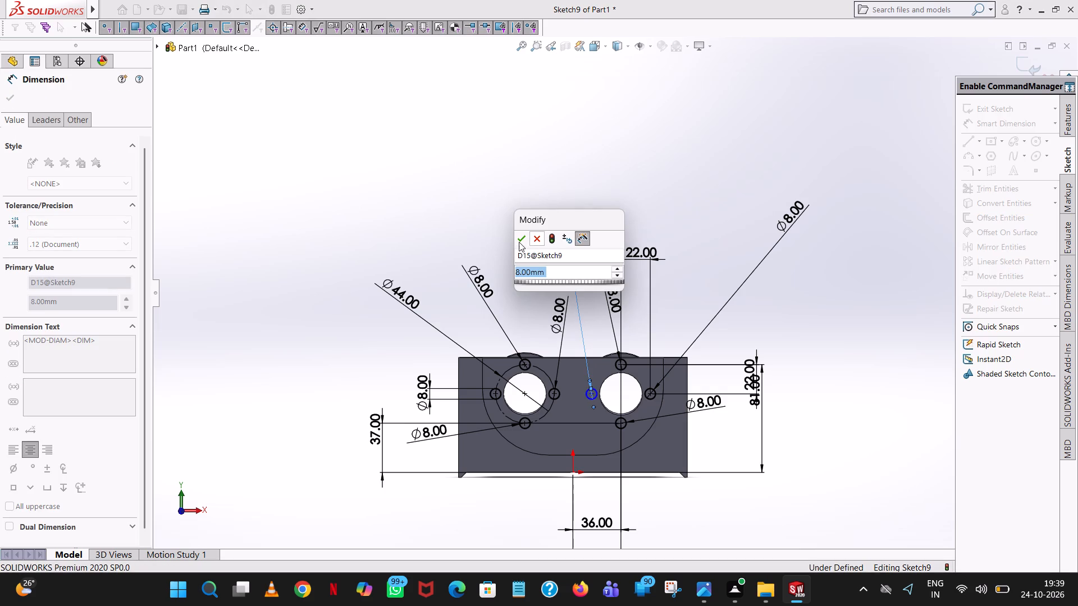
pyautogui.doubleClick(517, 241)
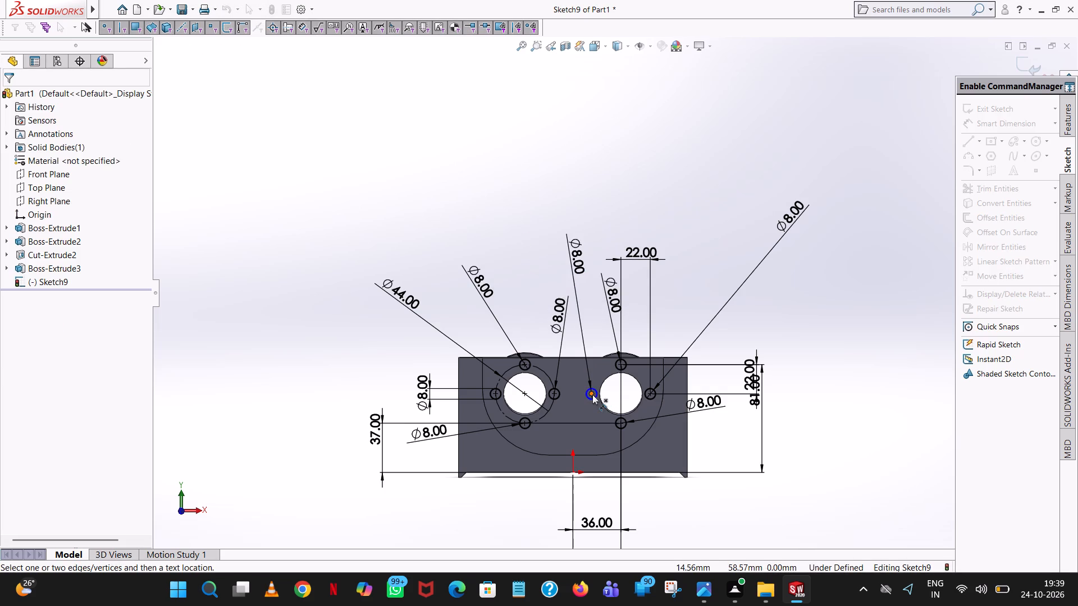
# Dimension the centre of the circle left of the right bore 14 mm horizontally and 59 mm vertically from the origin.
pyautogui.click(592, 394)
pyautogui.click(572, 474)
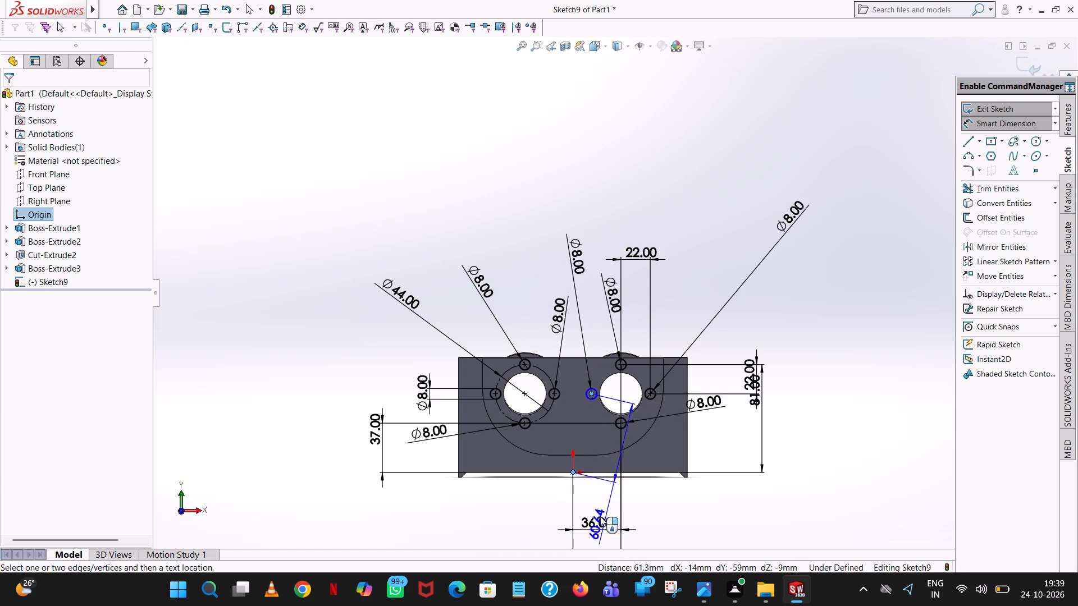
pyautogui.click(582, 513)
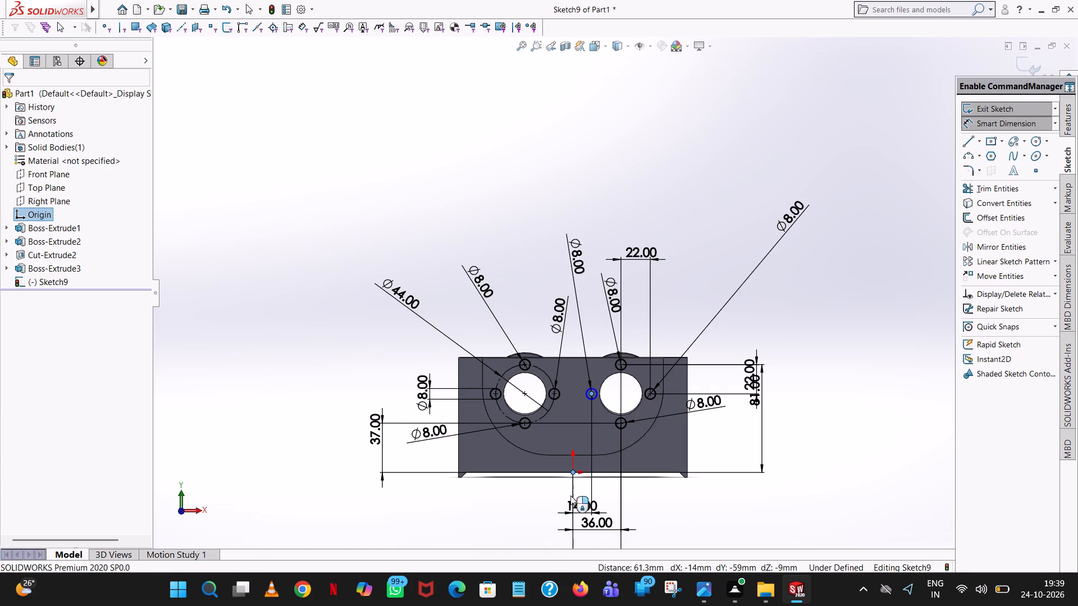
pyautogui.click(532, 491)
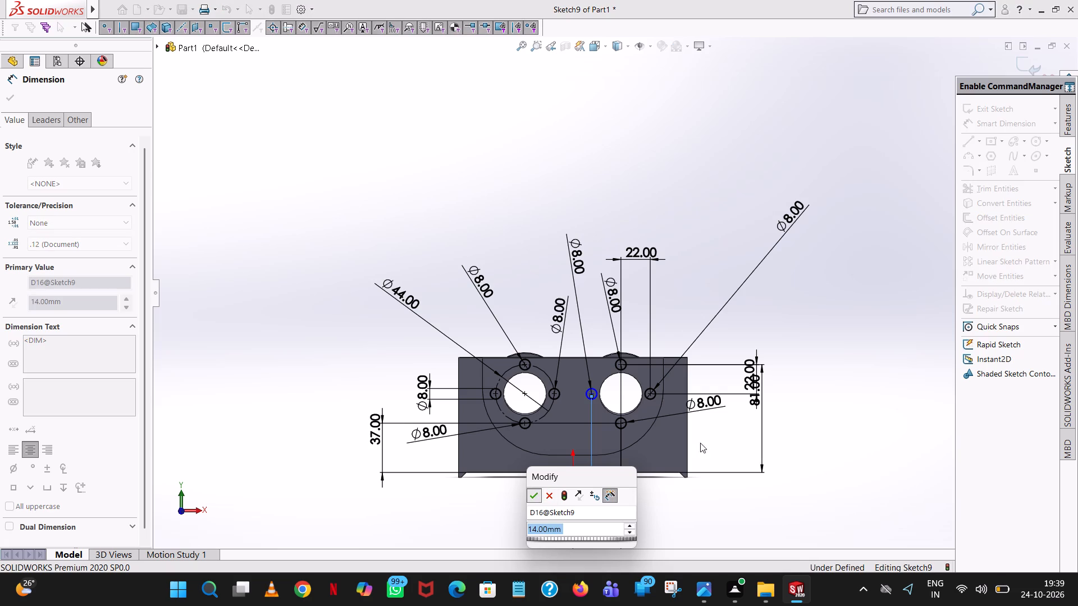
pyautogui.click(799, 412)
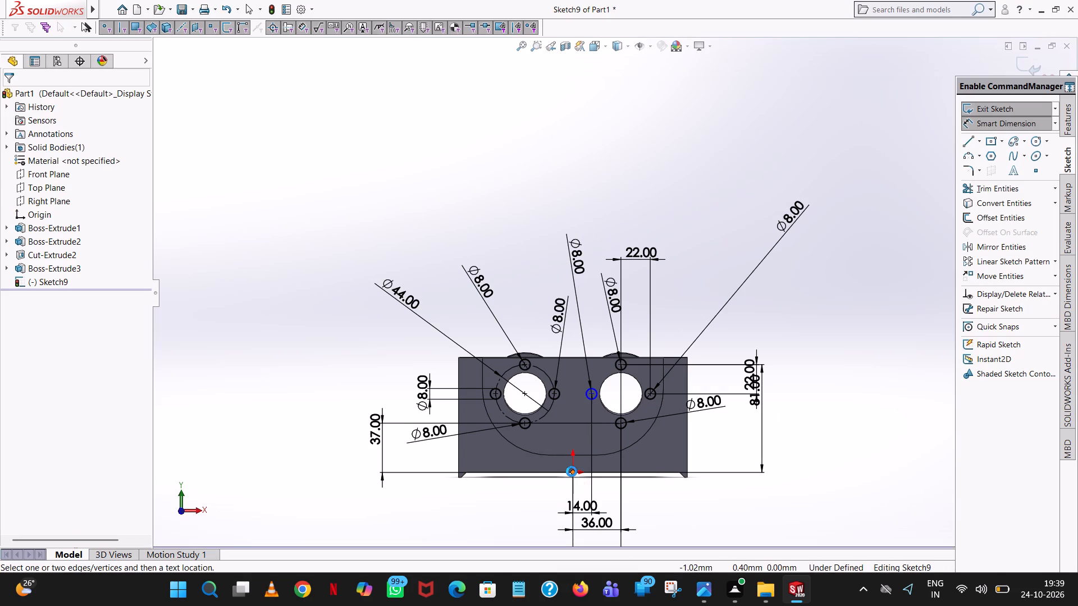
pyautogui.click(572, 471)
pyautogui.click(590, 395)
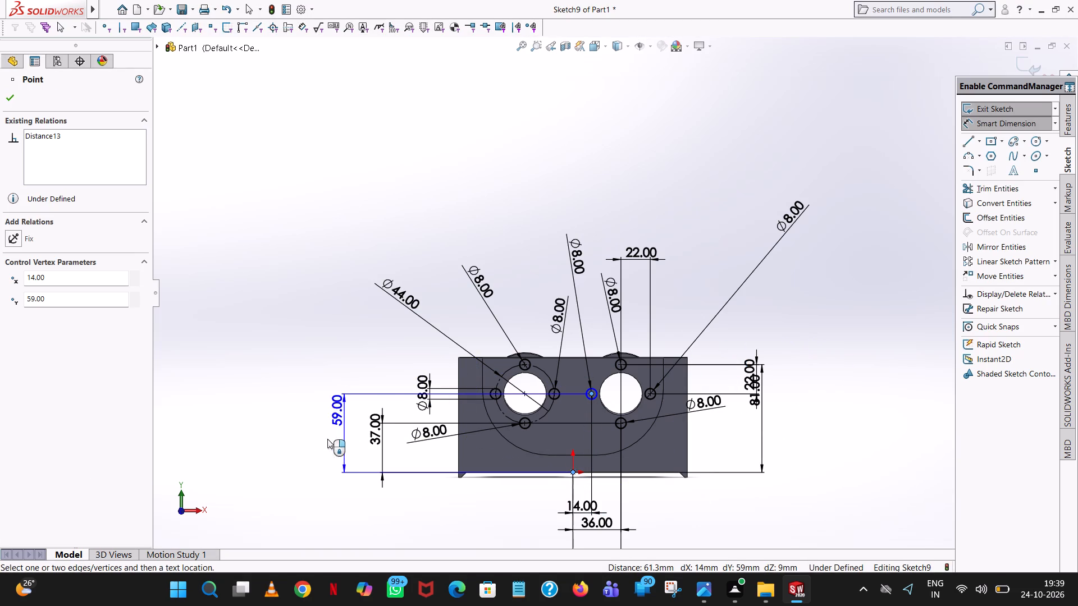
pyautogui.click(323, 448)
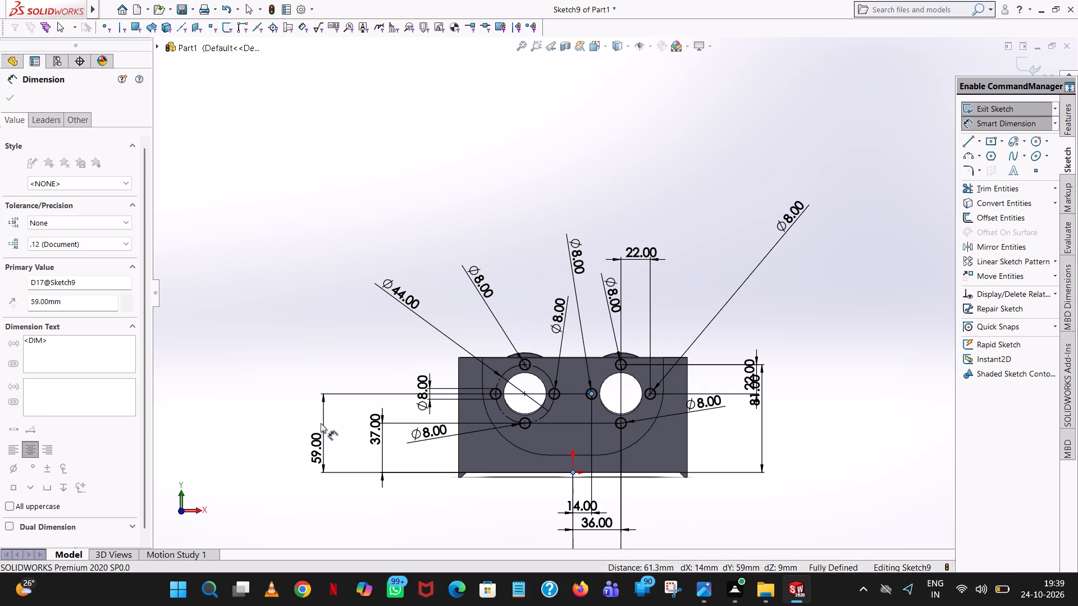
pyautogui.click(276, 429)
pyautogui.click(352, 325)
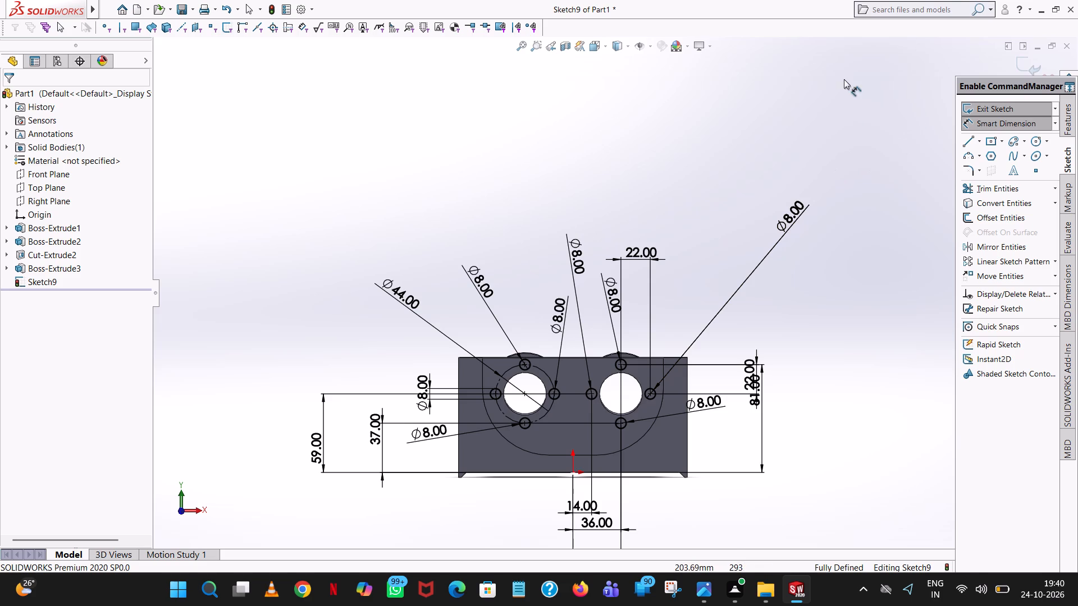
# Cut the eight bolt-hole circles into the plate with a blind Extruded Cut 9 mm deep.
pyautogui.click(1065, 121)
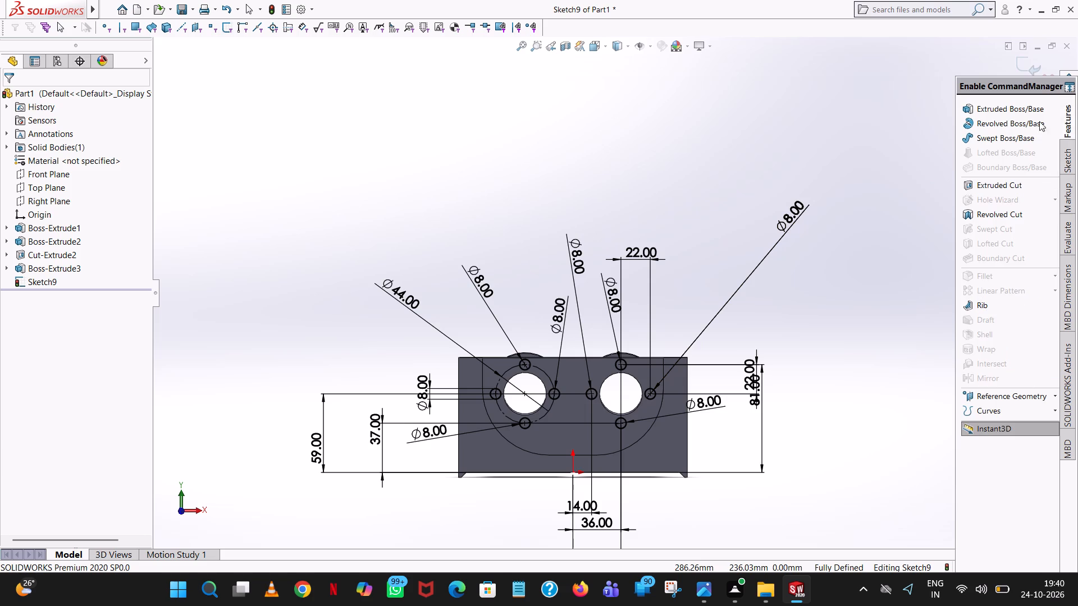
pyautogui.click(972, 183)
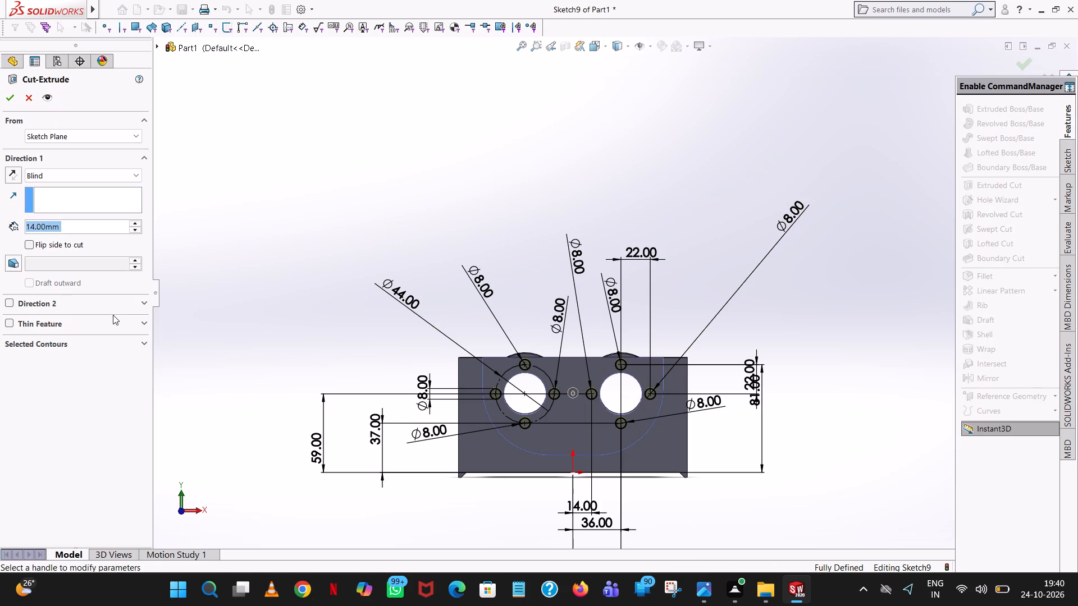
pyautogui.press('9')
pyautogui.press('Return')
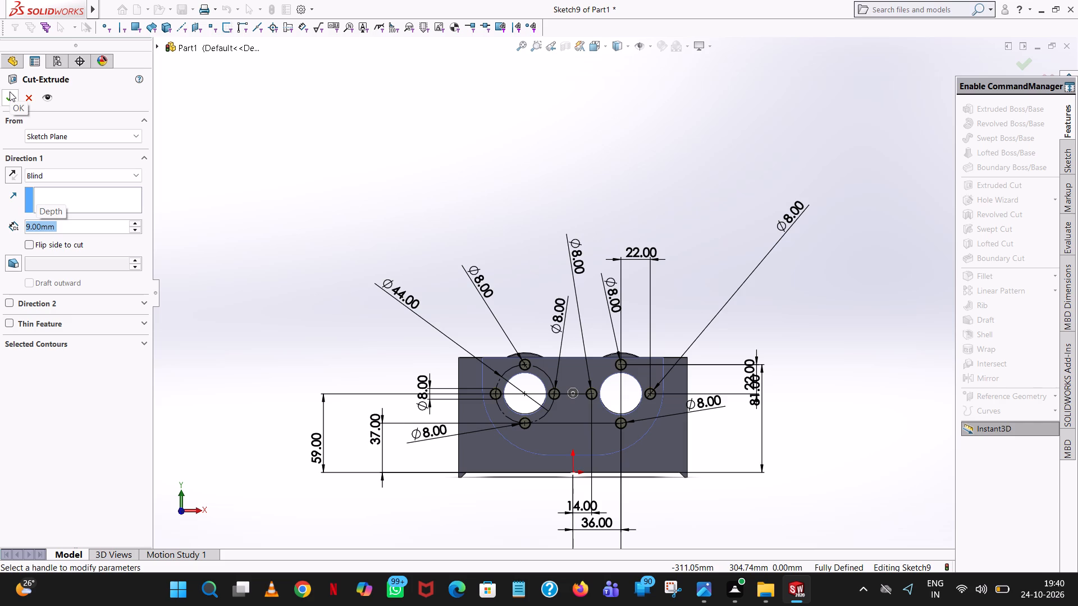
pyautogui.moveTo(571, 214); pyautogui.dragTo(560, 447, button='middle')
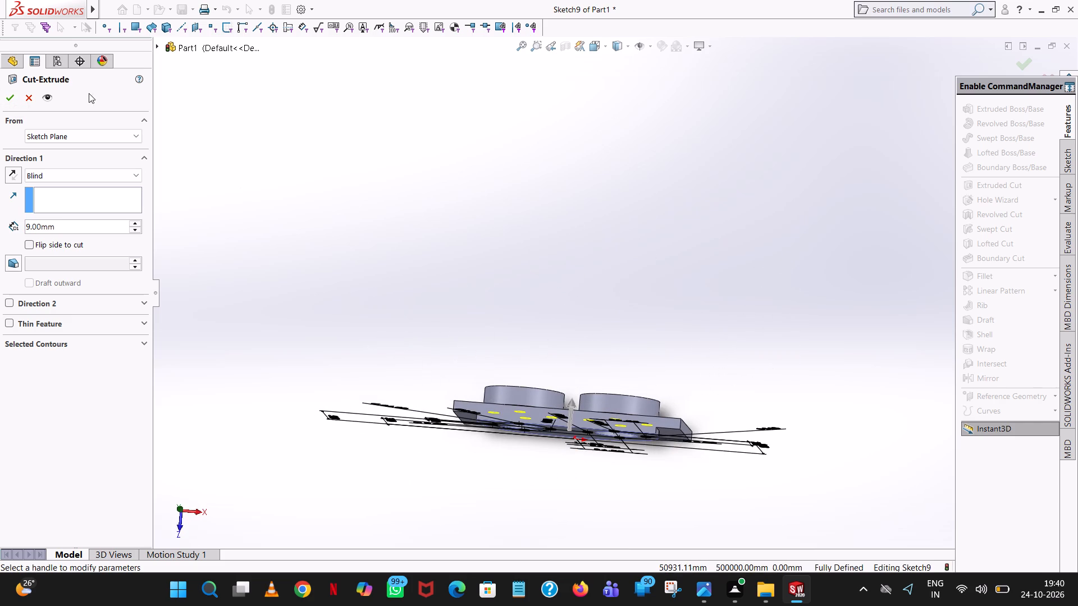
pyautogui.click(10, 98)
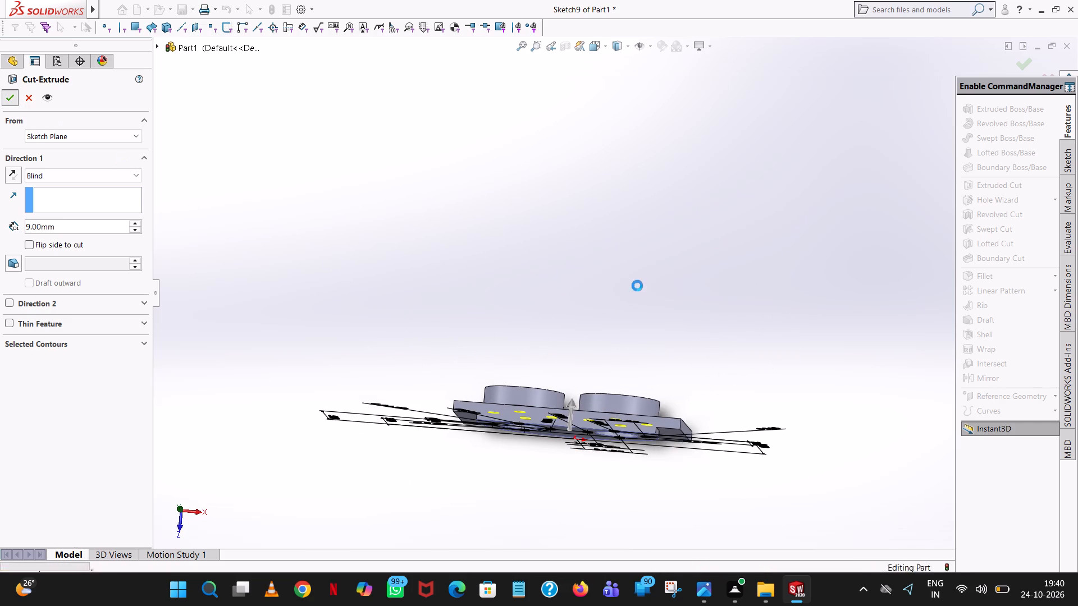
pyautogui.click(638, 318)
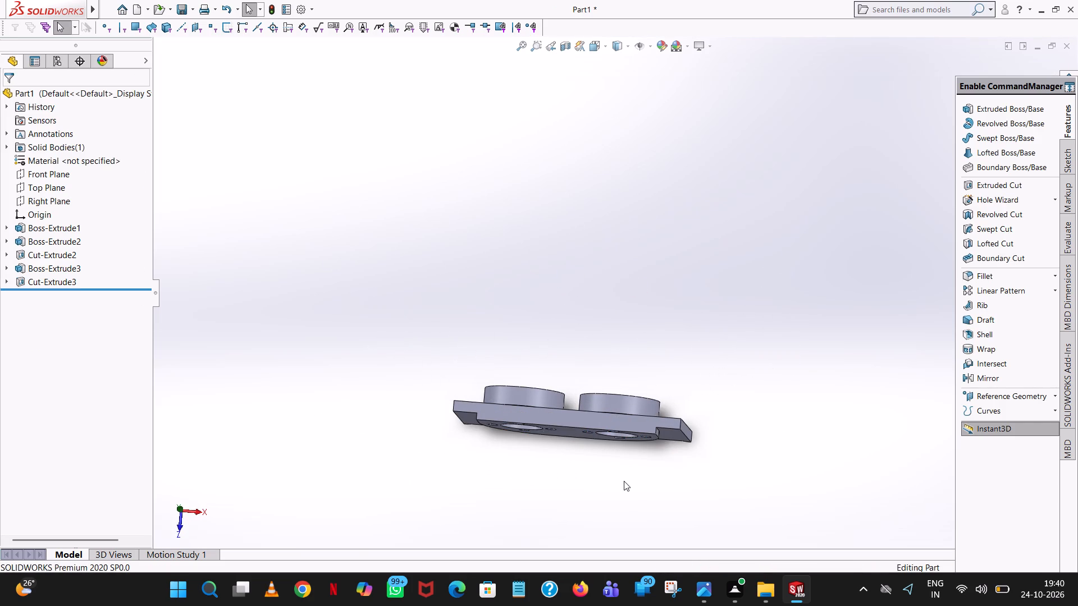
pyautogui.moveTo(624, 481); pyautogui.dragTo(638, 339, button='middle')
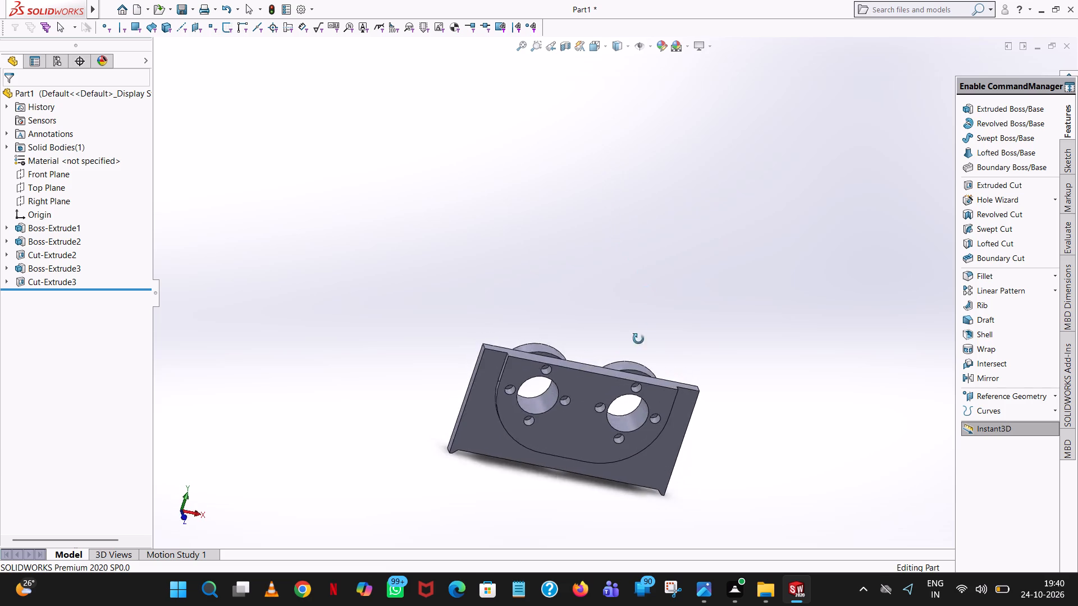
# Examine the plate from the front and side, checking the bolt holes, the bores and the ring bosses behind them.
pyautogui.moveTo(638, 339); pyautogui.dragTo(628, 331, button='middle')
pyautogui.scroll(1, 632, 376)
pyautogui.scroll(-8, 630, 386)
pyautogui.moveTo(642, 343); pyautogui.dragTo(641, 289, button='middle')
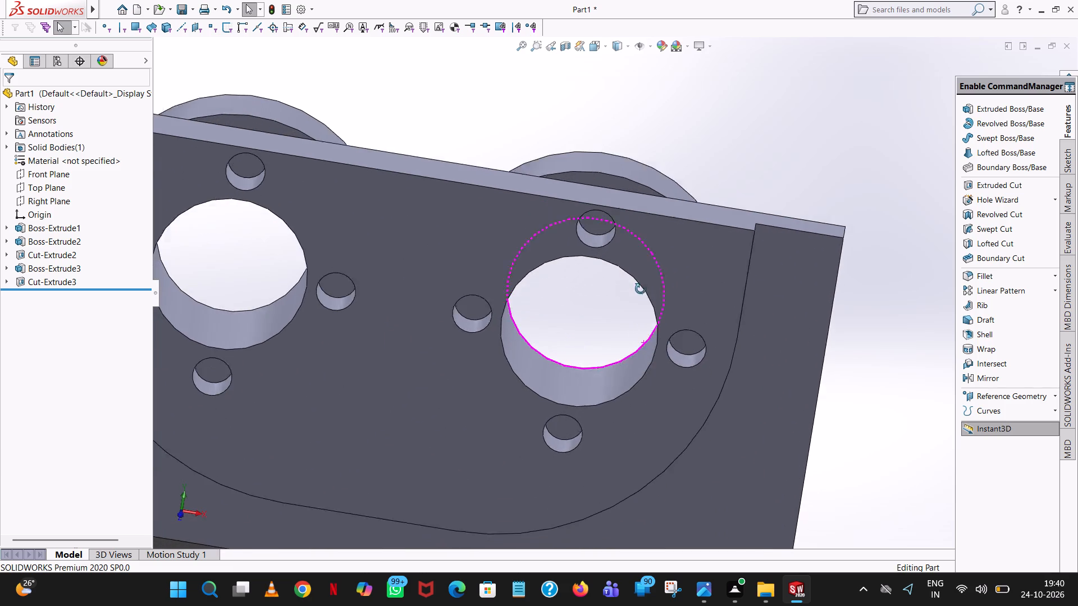
pyautogui.moveTo(641, 289); pyautogui.dragTo(633, 268, button='middle')
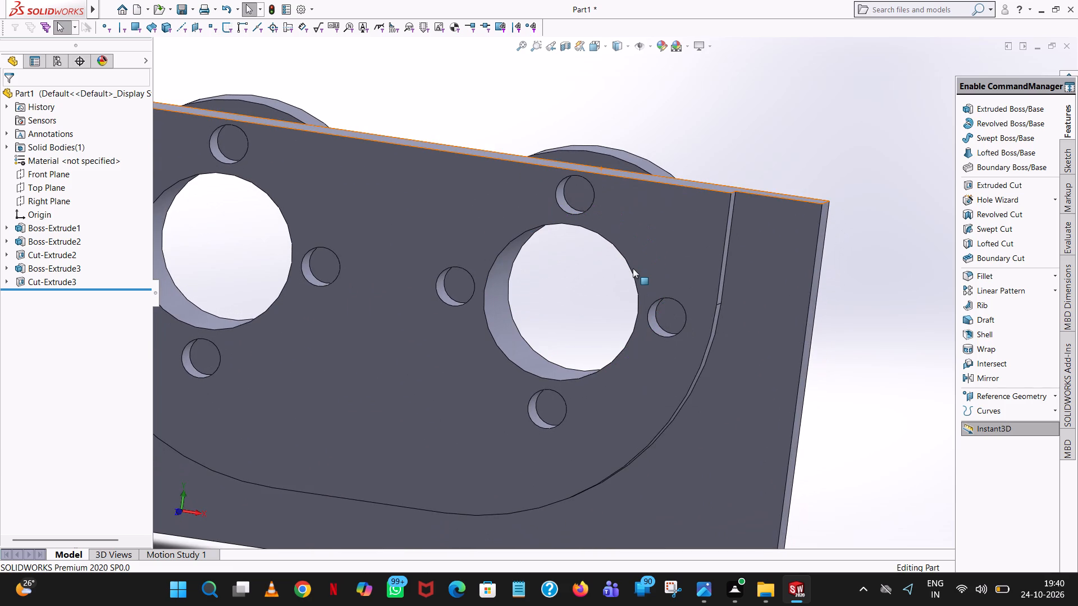
pyautogui.scroll(2, 633, 268)
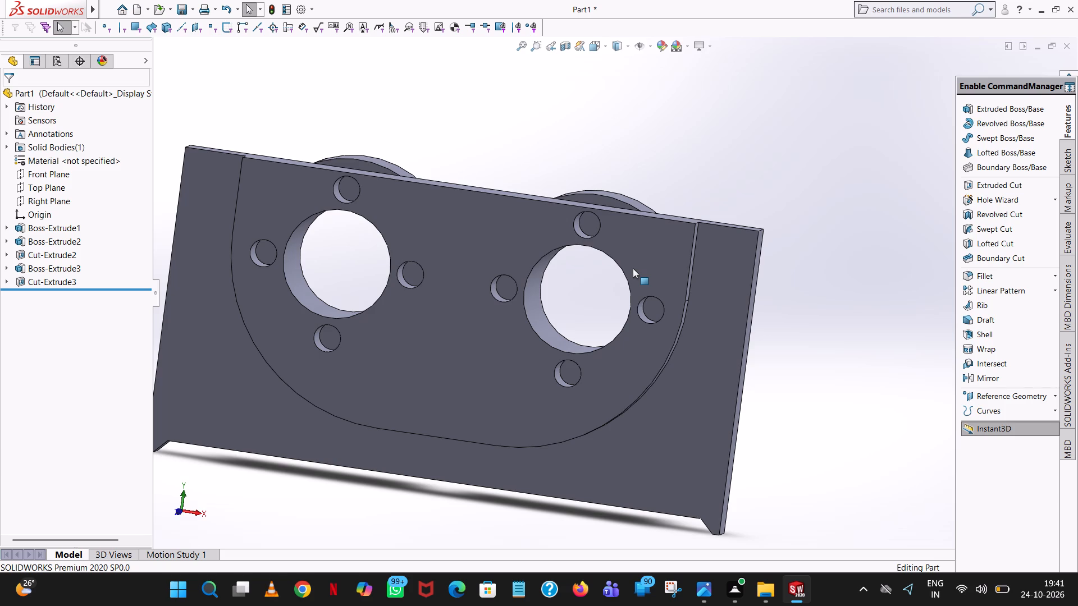
pyautogui.moveTo(725, 122); pyautogui.dragTo(692, 272, button='middle')
pyautogui.scroll(4, 686, 261)
pyautogui.moveTo(730, 215); pyautogui.dragTo(748, 122, button='middle')
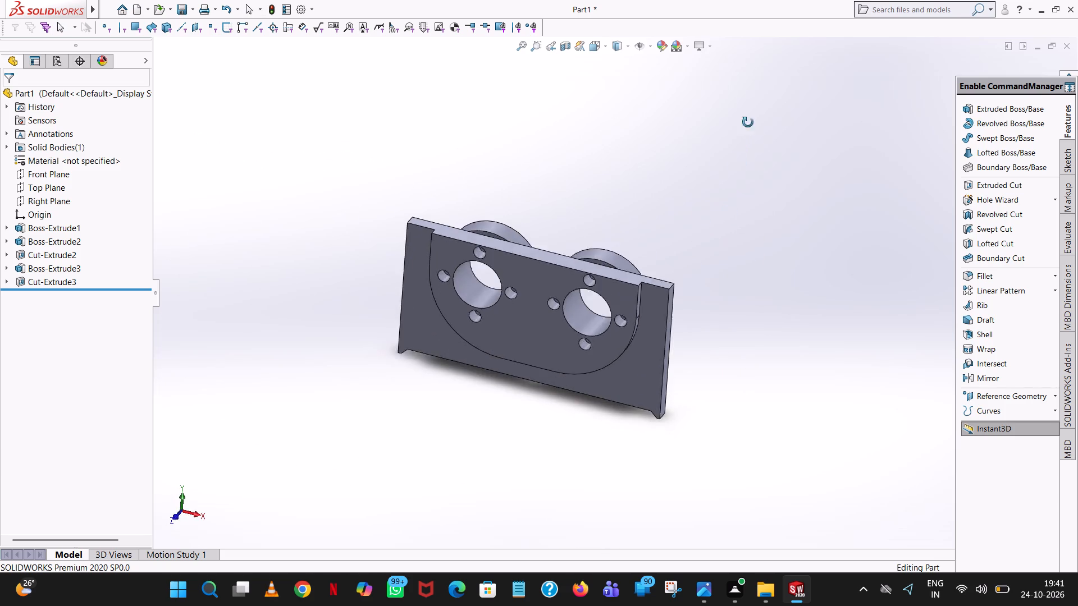
pyautogui.moveTo(748, 122); pyautogui.dragTo(672, 162, button='middle')
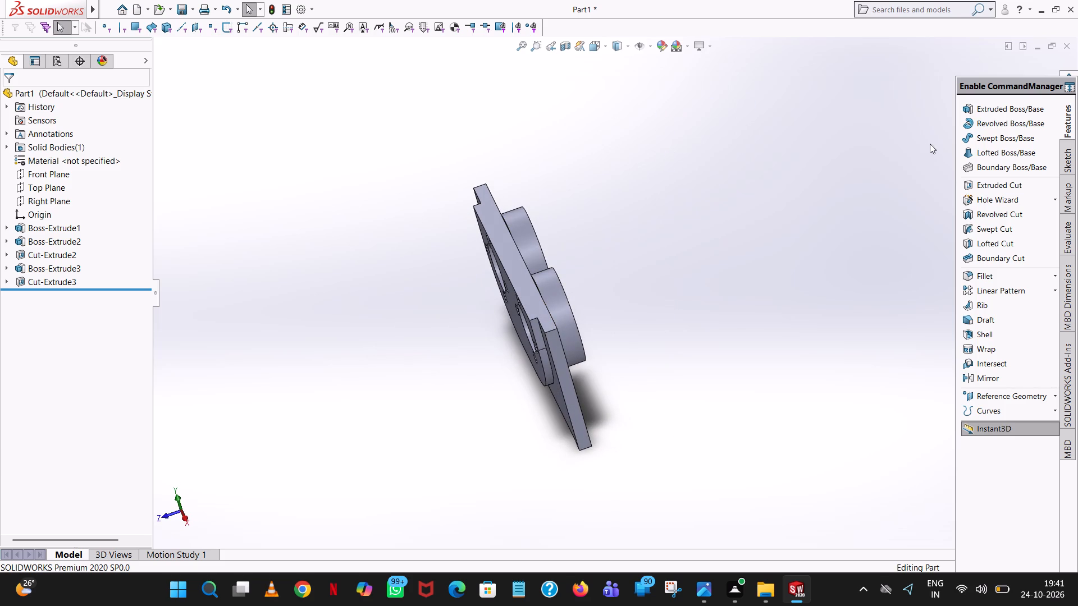
pyautogui.click(1014, 108)
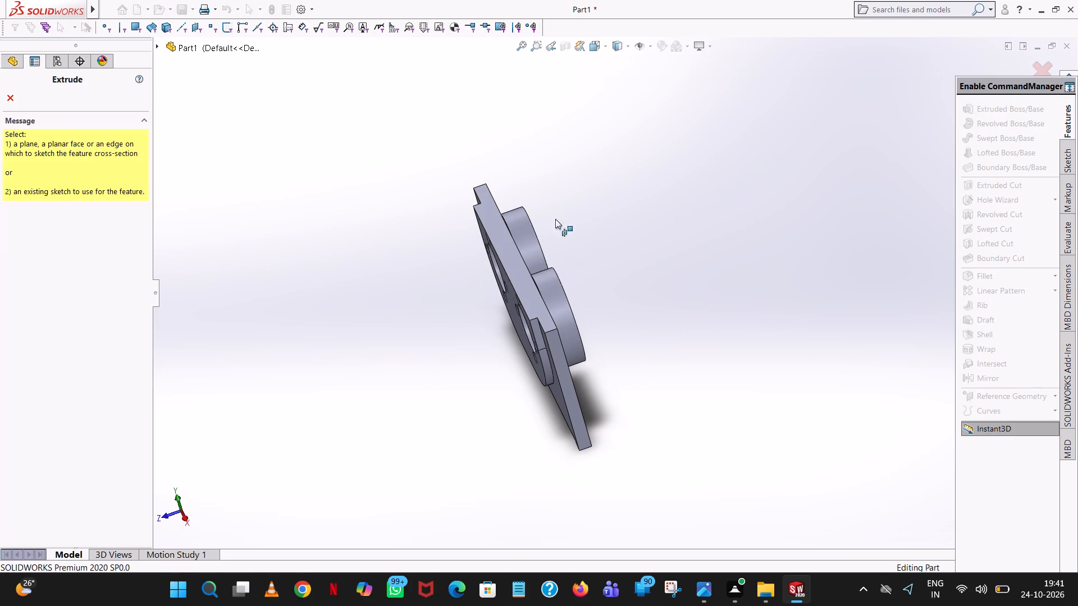
pyautogui.click(18, 97)
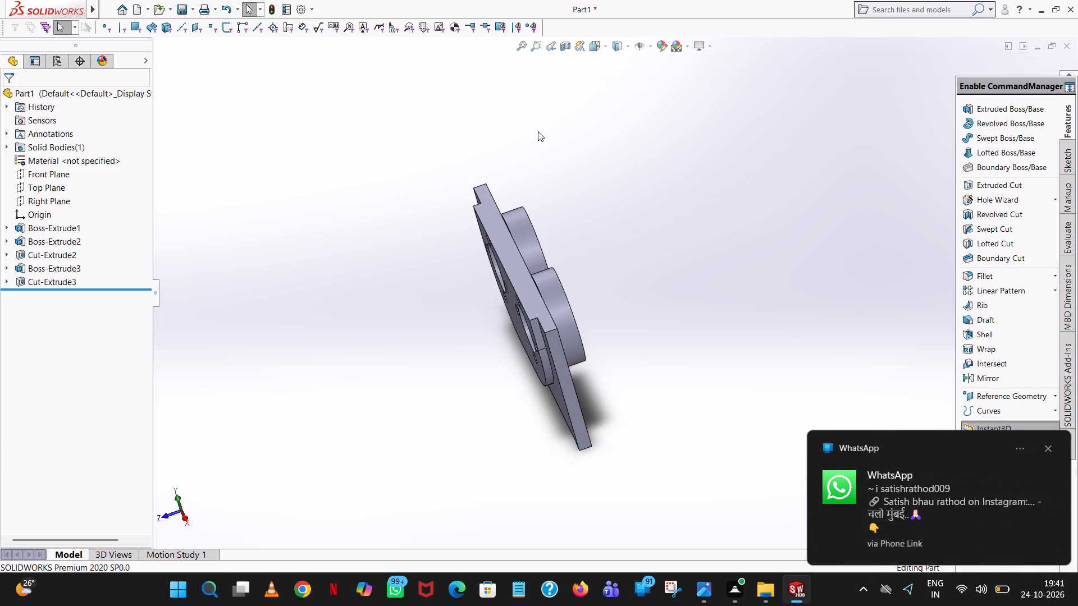
# Create a reference plane offset 45 mm from the plate's rear face, on the side of the ring bosses.
pyautogui.click(985, 399)
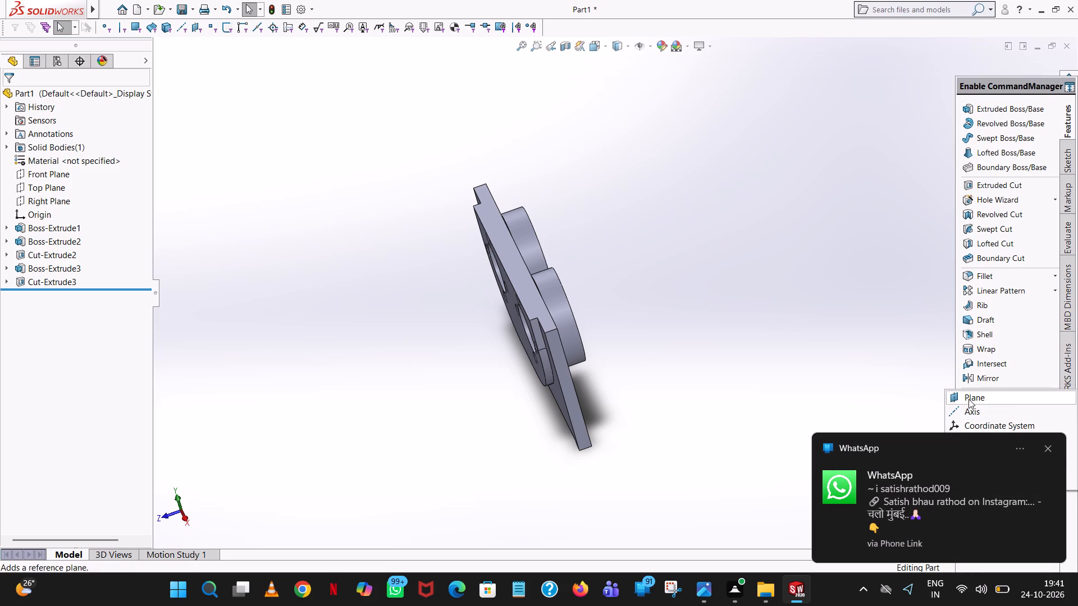
pyautogui.click(969, 399)
pyautogui.moveTo(679, 314); pyautogui.dragTo(651, 257, button='middle')
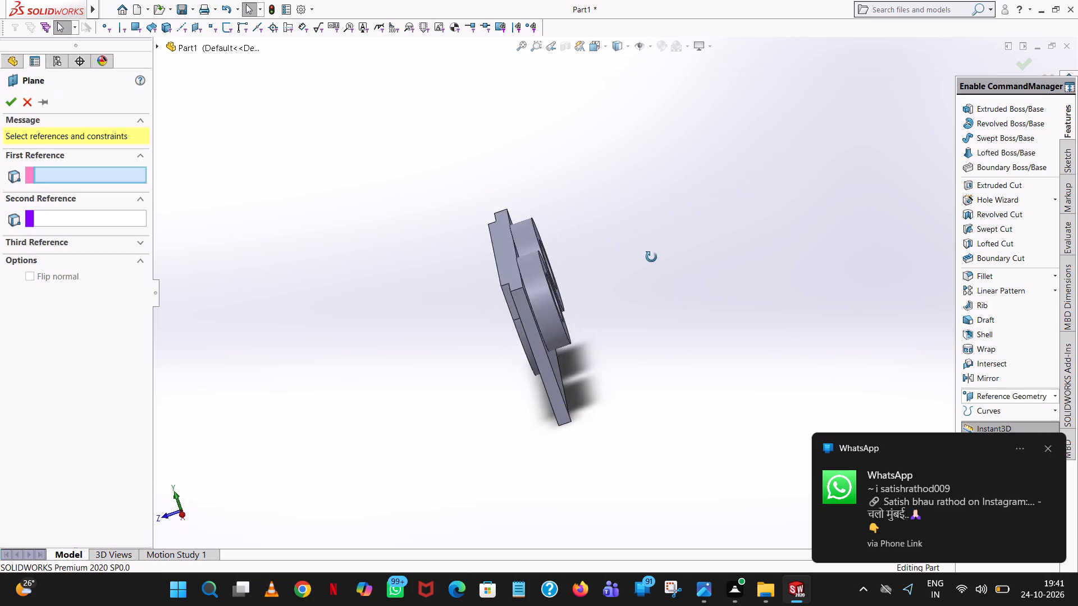
pyautogui.moveTo(651, 257); pyautogui.dragTo(644, 284, button='middle')
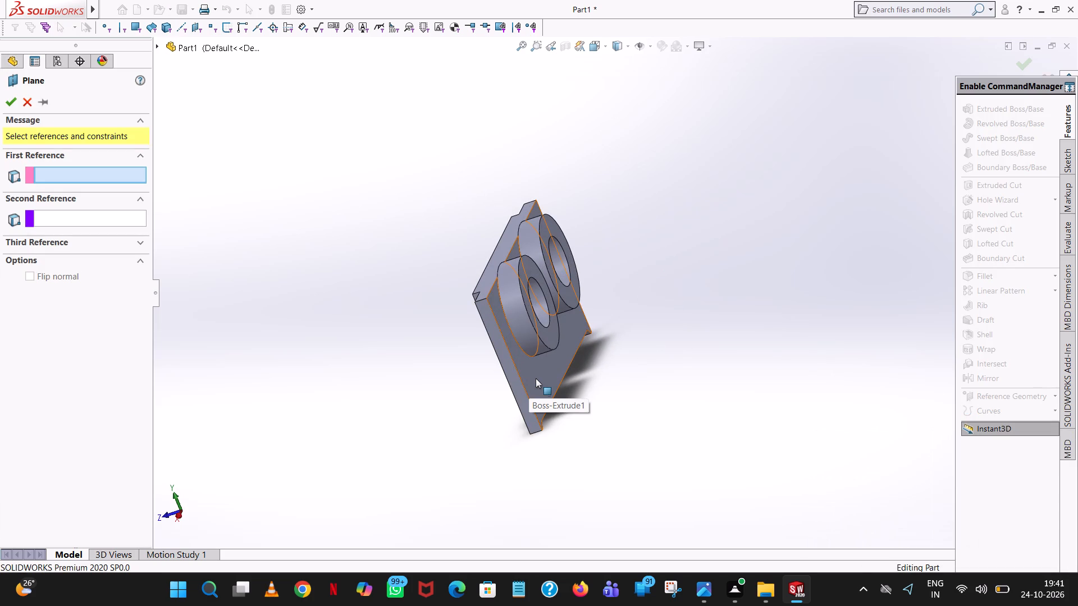
pyautogui.click(536, 387)
pyautogui.moveTo(741, 356); pyautogui.dragTo(771, 352, button='middle')
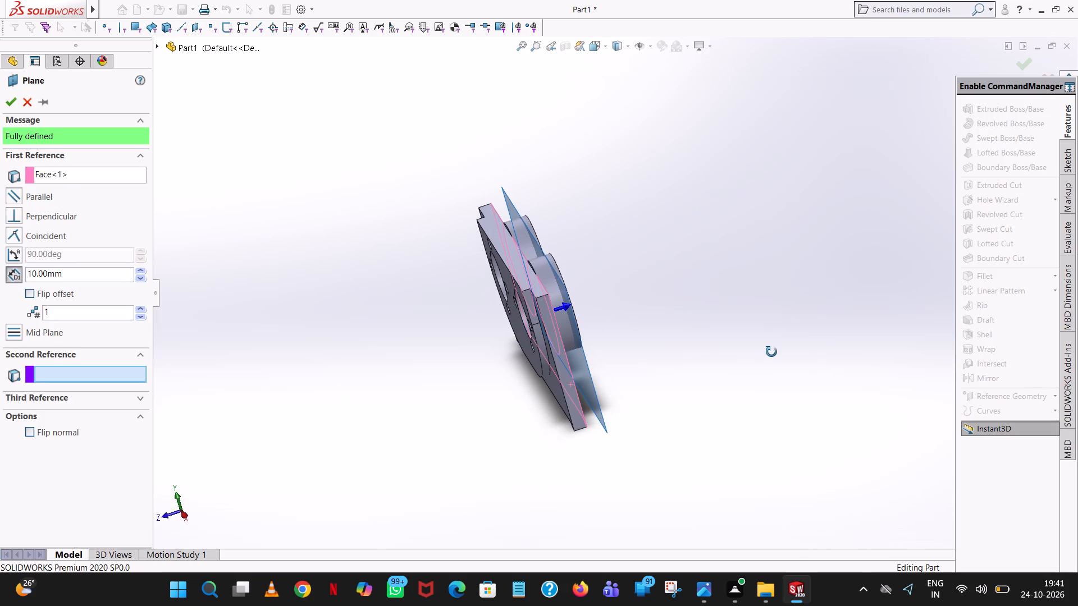
pyautogui.moveTo(771, 352); pyautogui.dragTo(772, 355, button='middle')
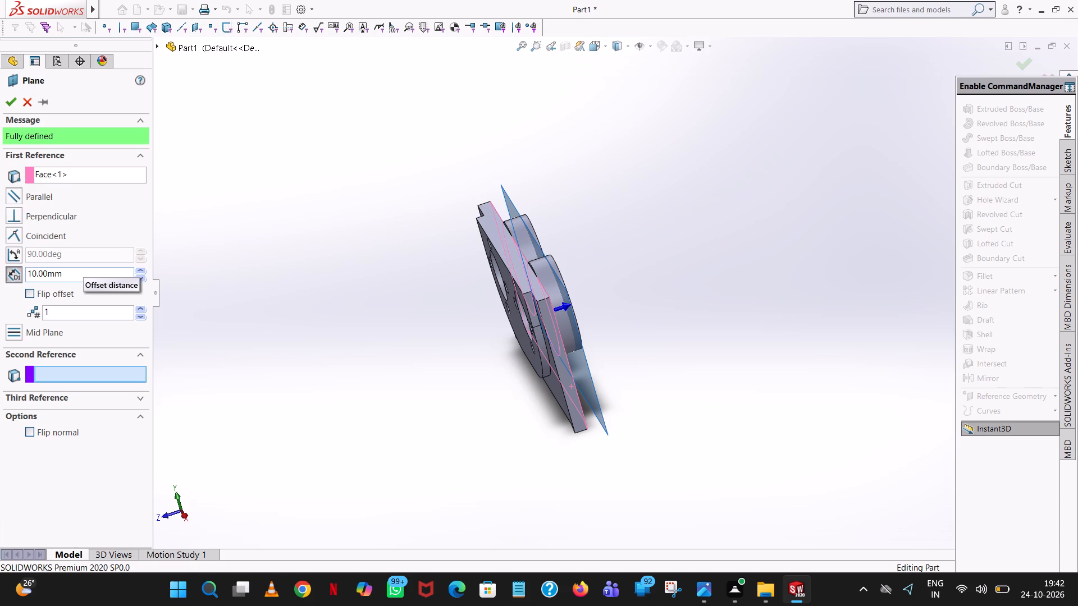
pyautogui.write('45')
pyautogui.doubleClick(96, 279)
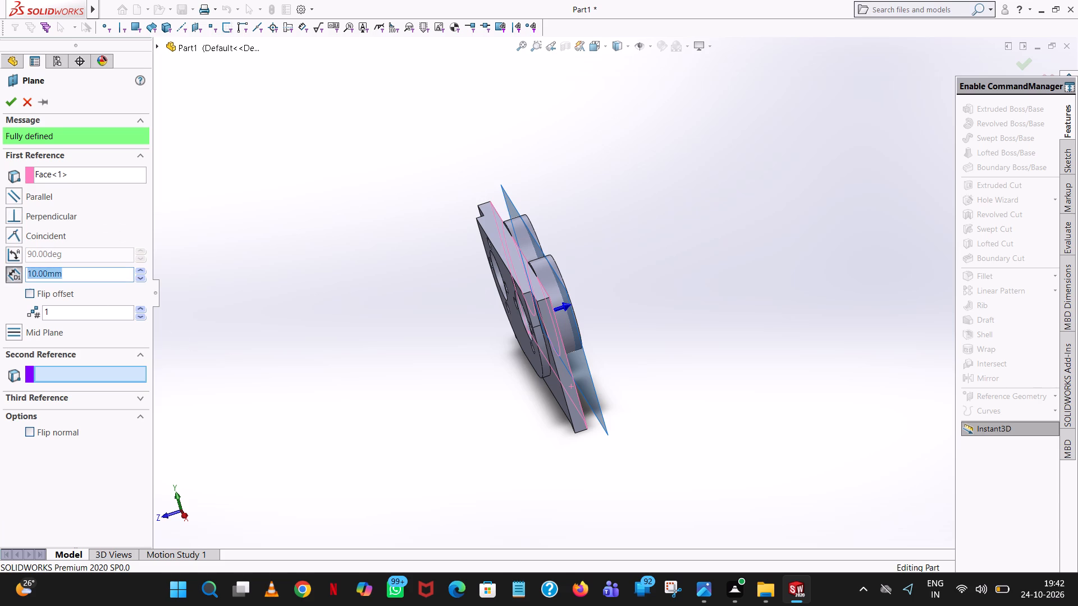
pyautogui.write('45')
pyautogui.press('Return')
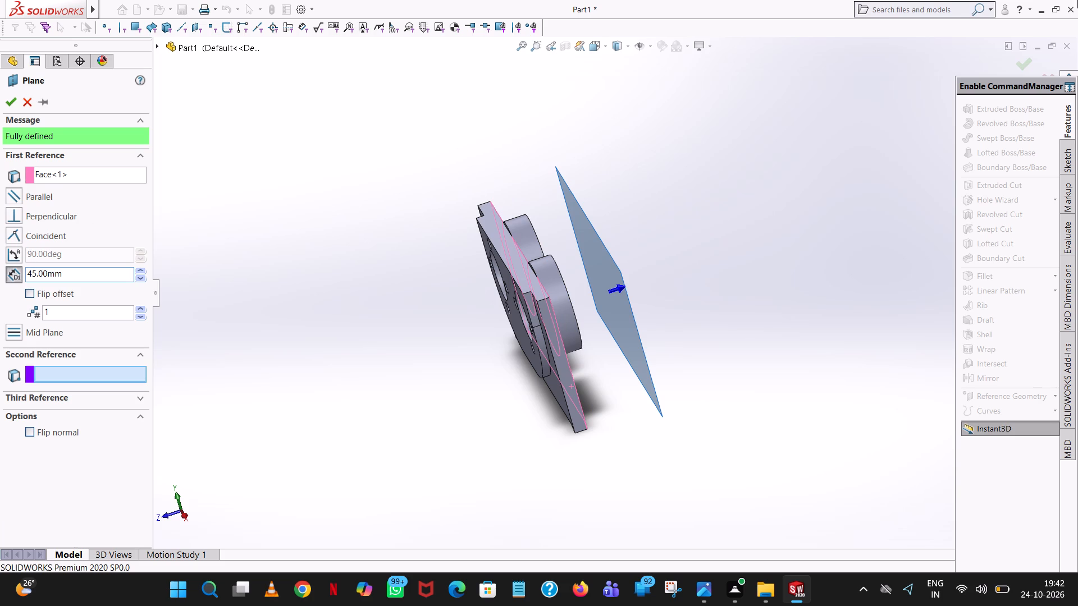
pyautogui.click(9, 95)
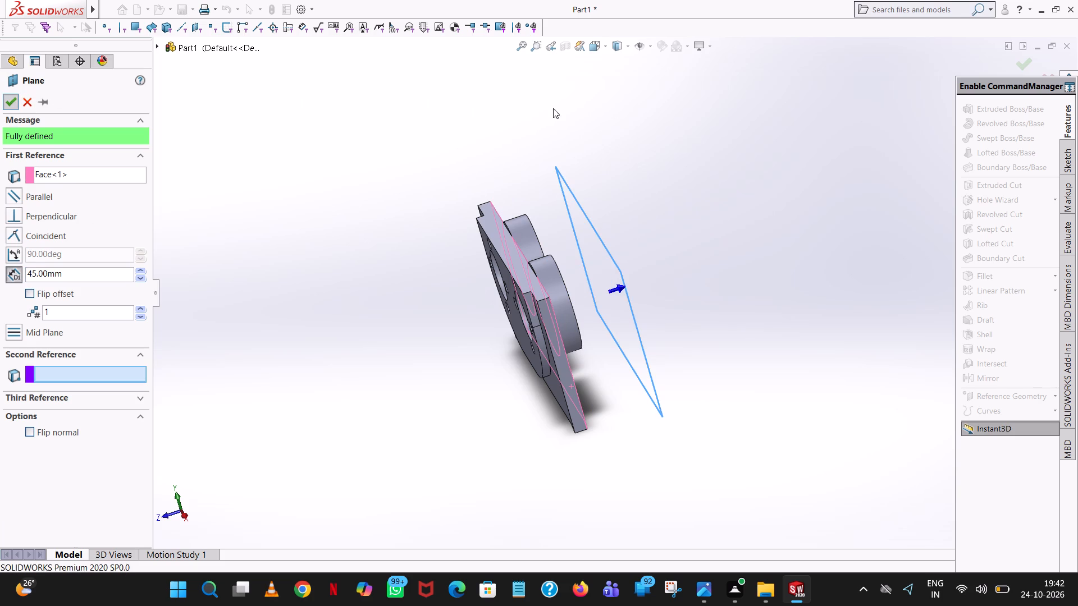
pyautogui.click(697, 139)
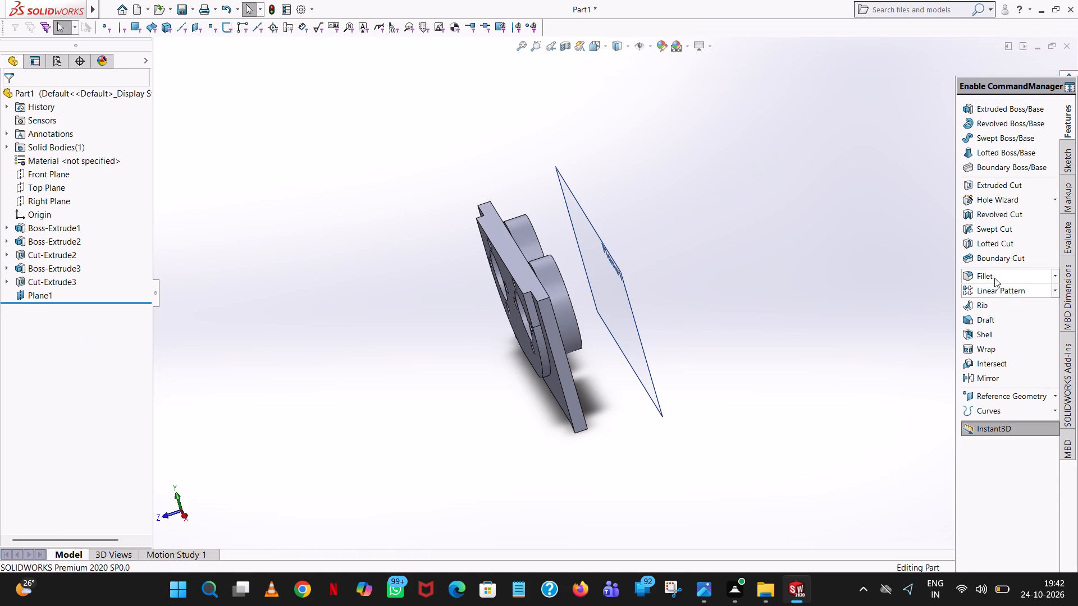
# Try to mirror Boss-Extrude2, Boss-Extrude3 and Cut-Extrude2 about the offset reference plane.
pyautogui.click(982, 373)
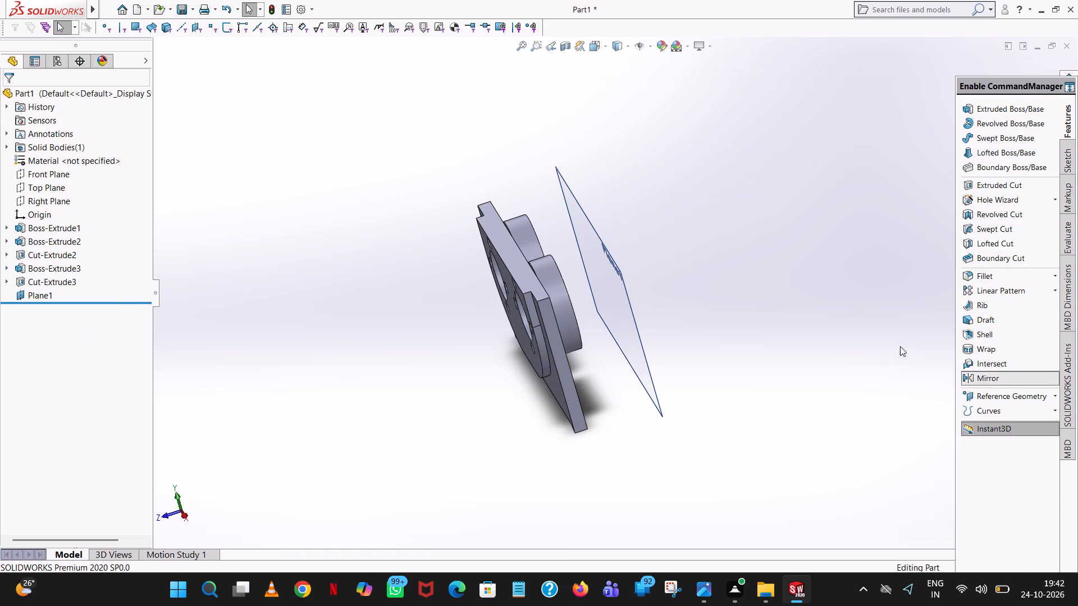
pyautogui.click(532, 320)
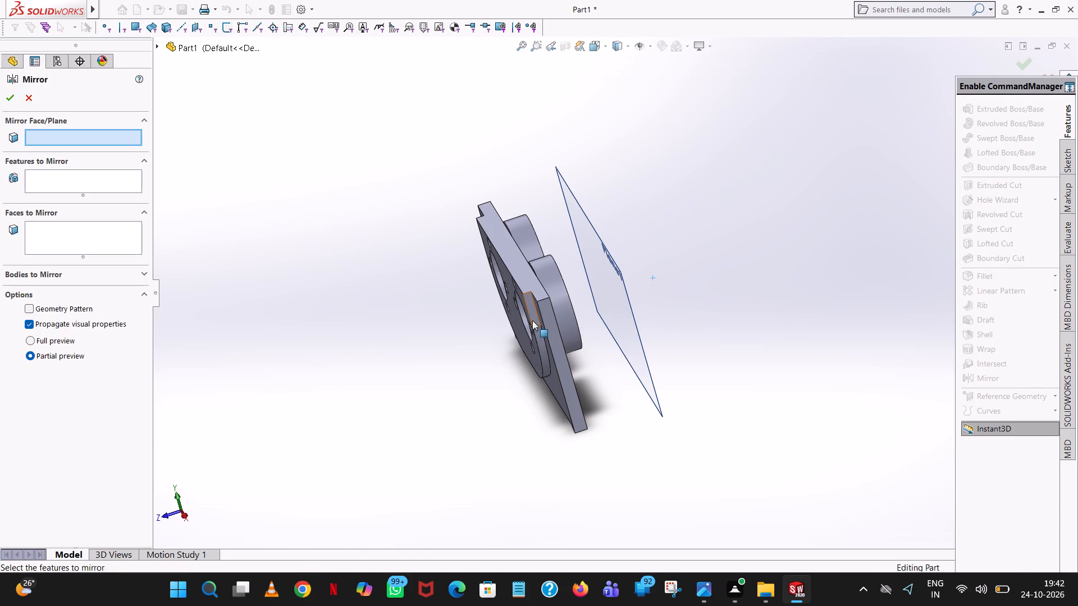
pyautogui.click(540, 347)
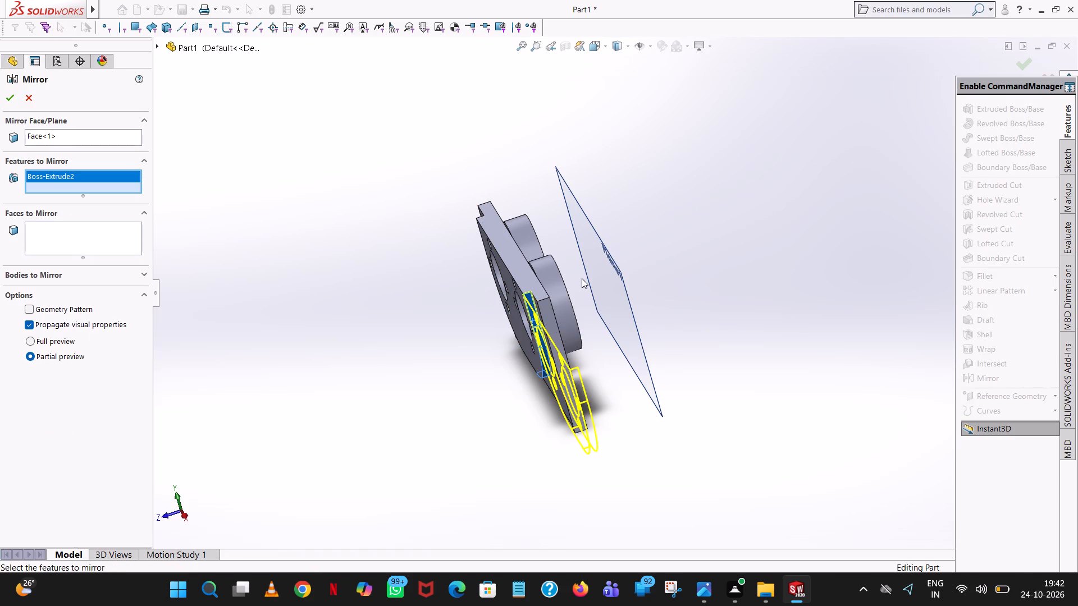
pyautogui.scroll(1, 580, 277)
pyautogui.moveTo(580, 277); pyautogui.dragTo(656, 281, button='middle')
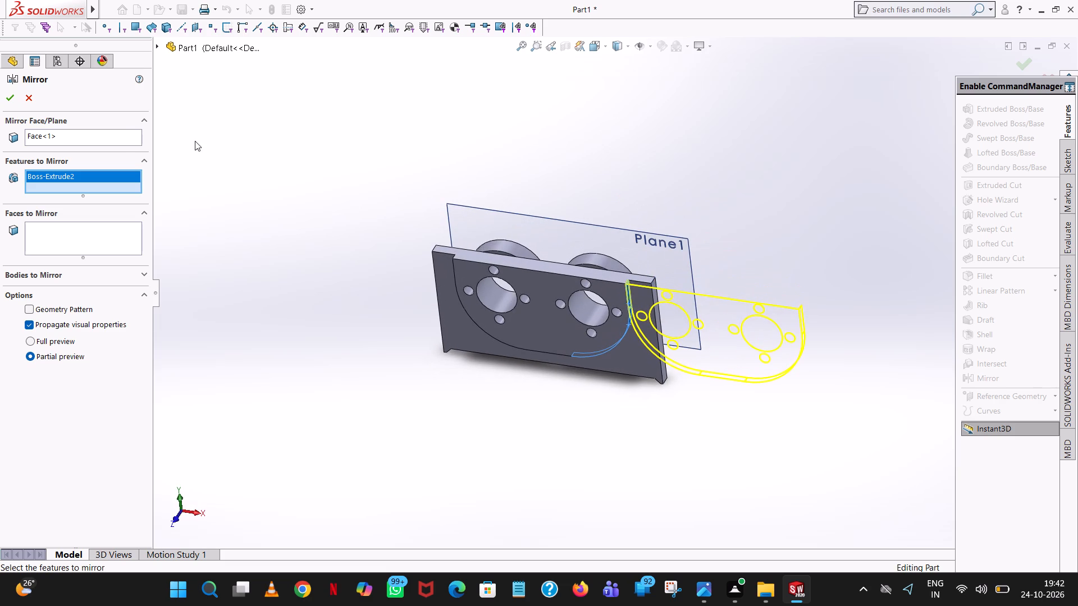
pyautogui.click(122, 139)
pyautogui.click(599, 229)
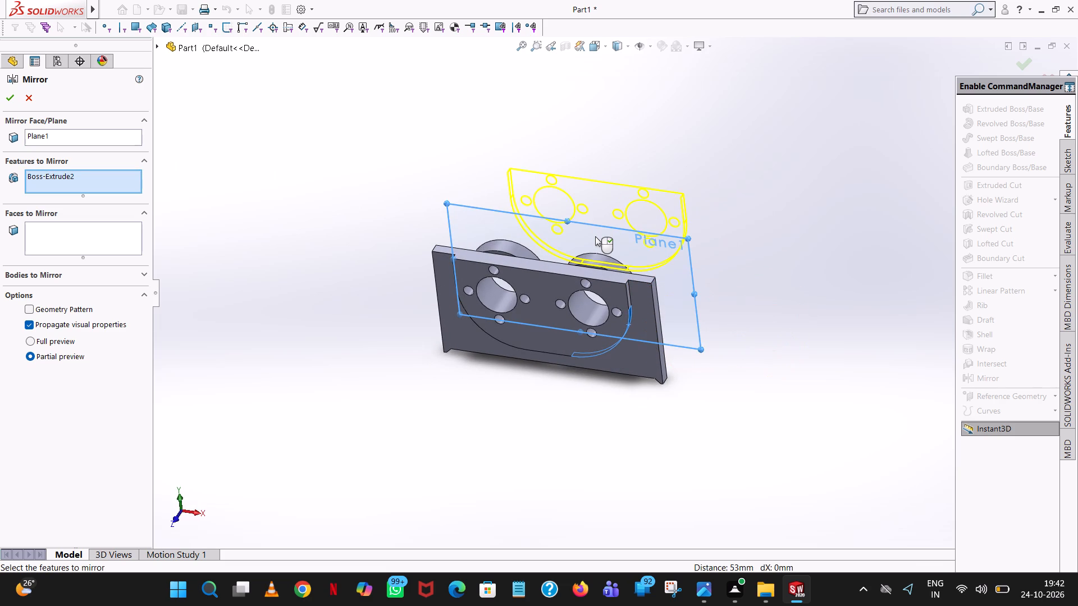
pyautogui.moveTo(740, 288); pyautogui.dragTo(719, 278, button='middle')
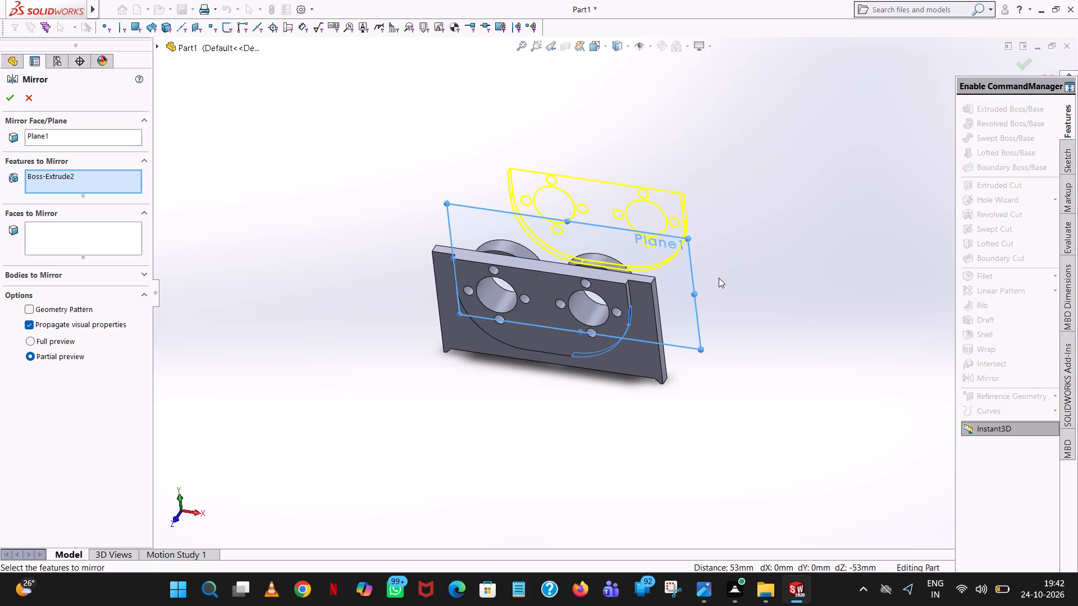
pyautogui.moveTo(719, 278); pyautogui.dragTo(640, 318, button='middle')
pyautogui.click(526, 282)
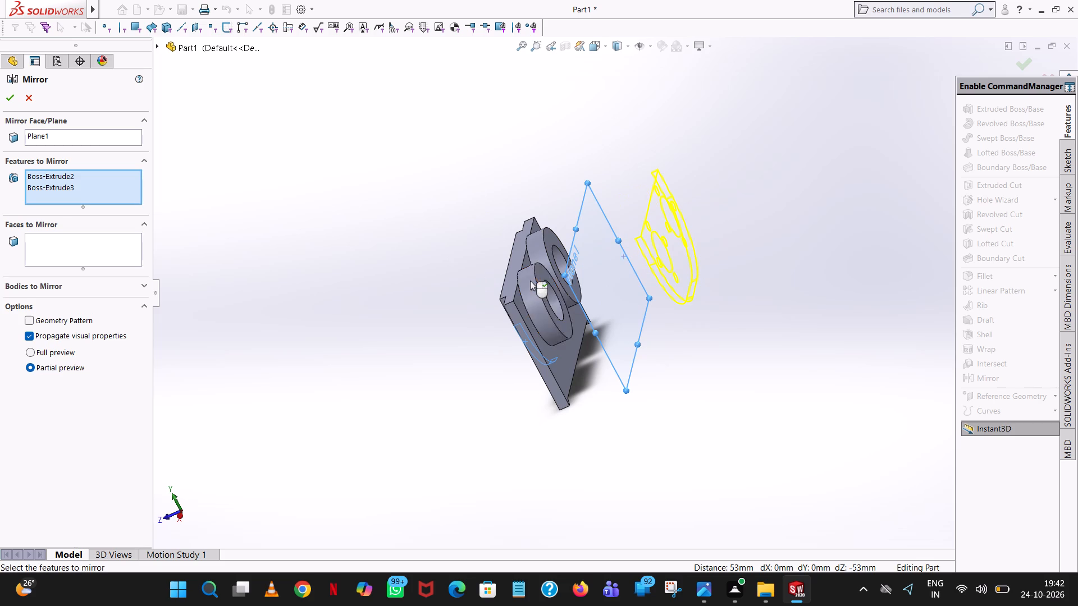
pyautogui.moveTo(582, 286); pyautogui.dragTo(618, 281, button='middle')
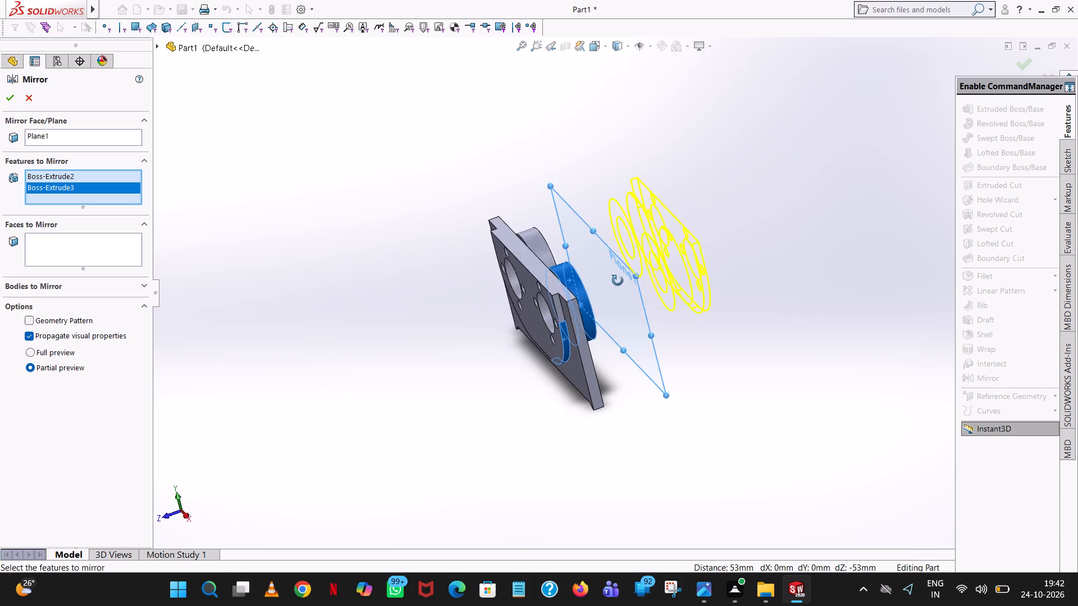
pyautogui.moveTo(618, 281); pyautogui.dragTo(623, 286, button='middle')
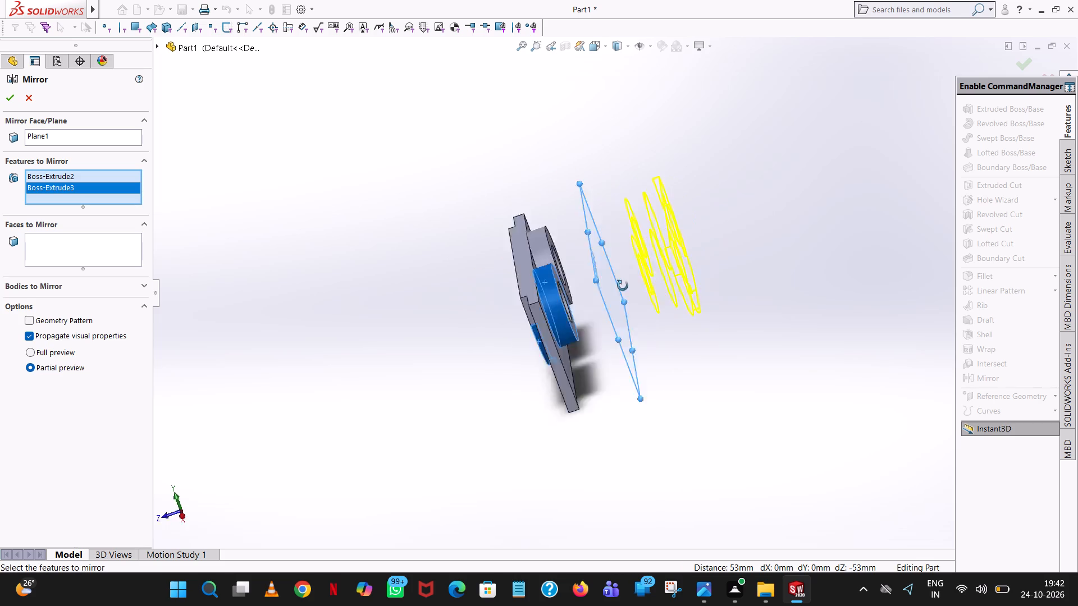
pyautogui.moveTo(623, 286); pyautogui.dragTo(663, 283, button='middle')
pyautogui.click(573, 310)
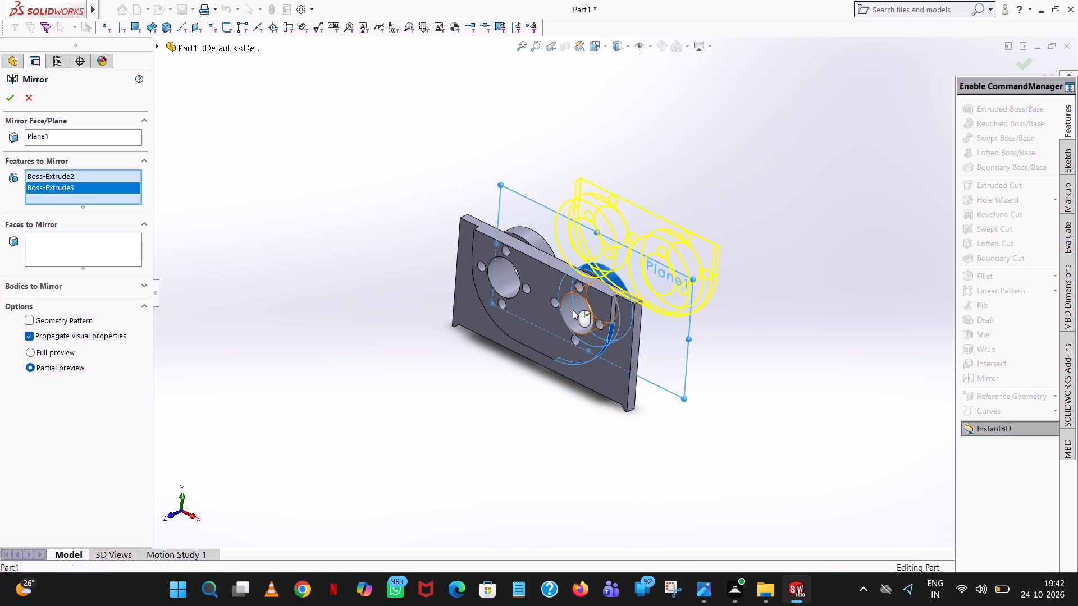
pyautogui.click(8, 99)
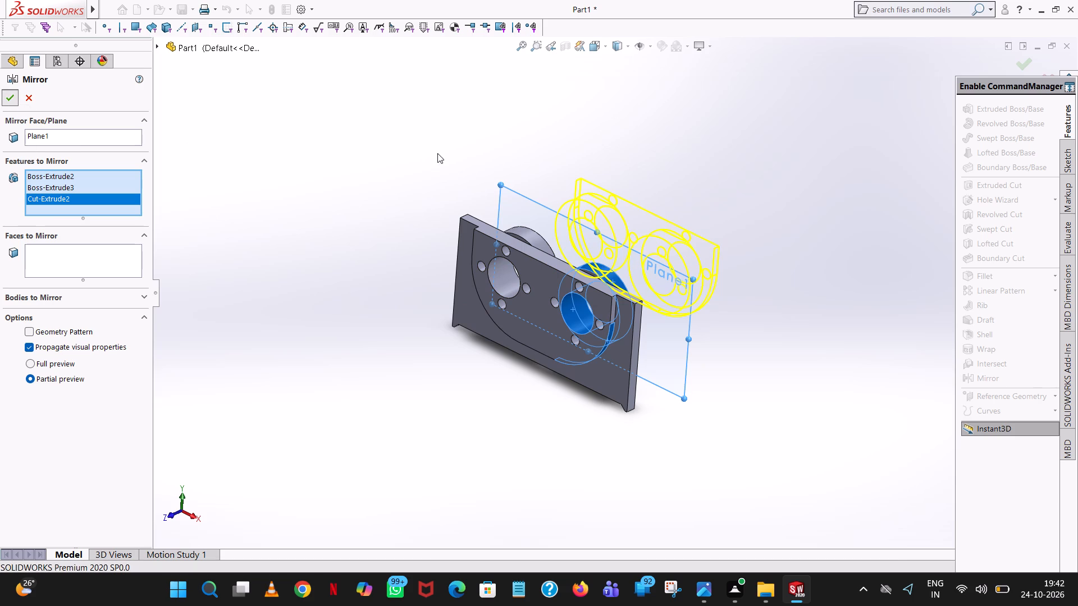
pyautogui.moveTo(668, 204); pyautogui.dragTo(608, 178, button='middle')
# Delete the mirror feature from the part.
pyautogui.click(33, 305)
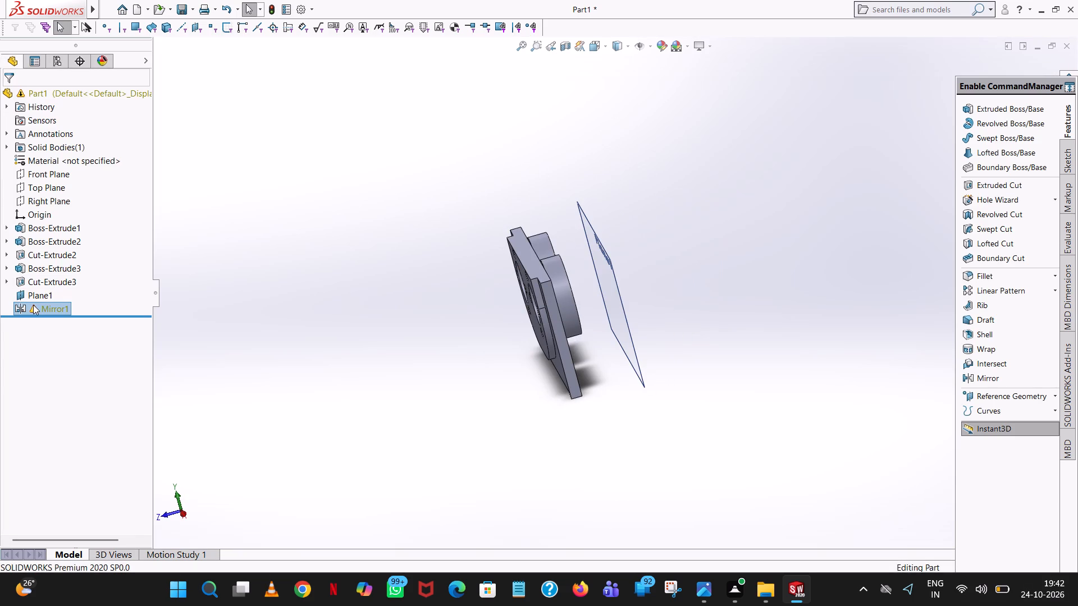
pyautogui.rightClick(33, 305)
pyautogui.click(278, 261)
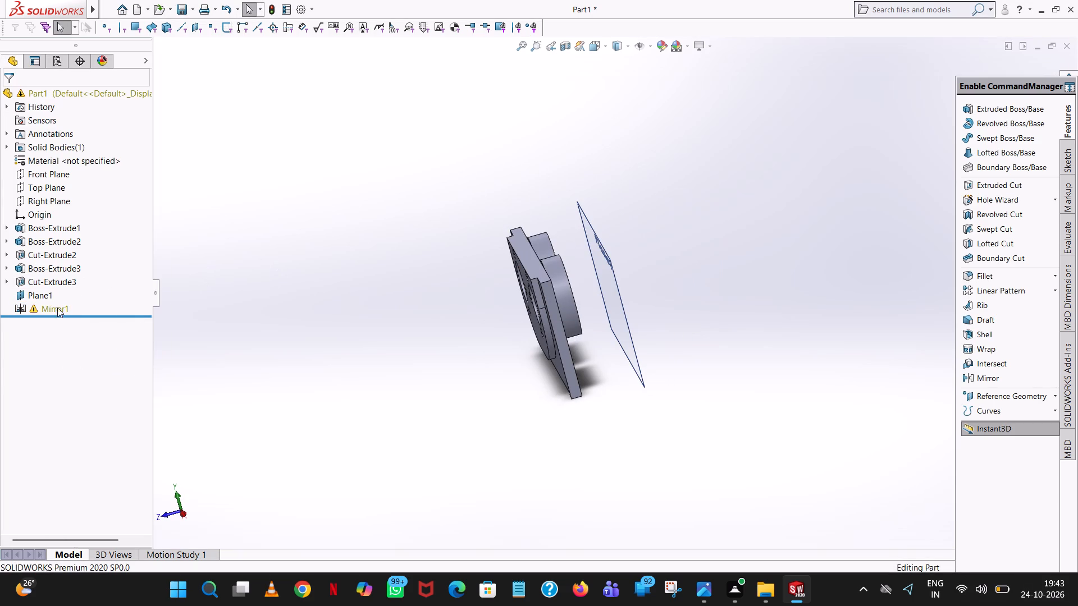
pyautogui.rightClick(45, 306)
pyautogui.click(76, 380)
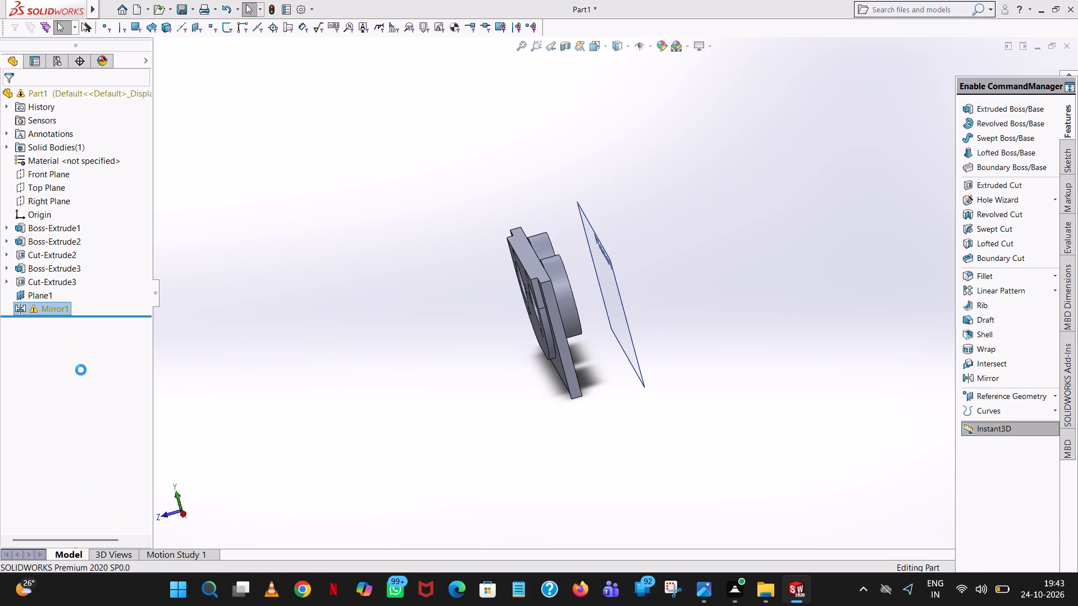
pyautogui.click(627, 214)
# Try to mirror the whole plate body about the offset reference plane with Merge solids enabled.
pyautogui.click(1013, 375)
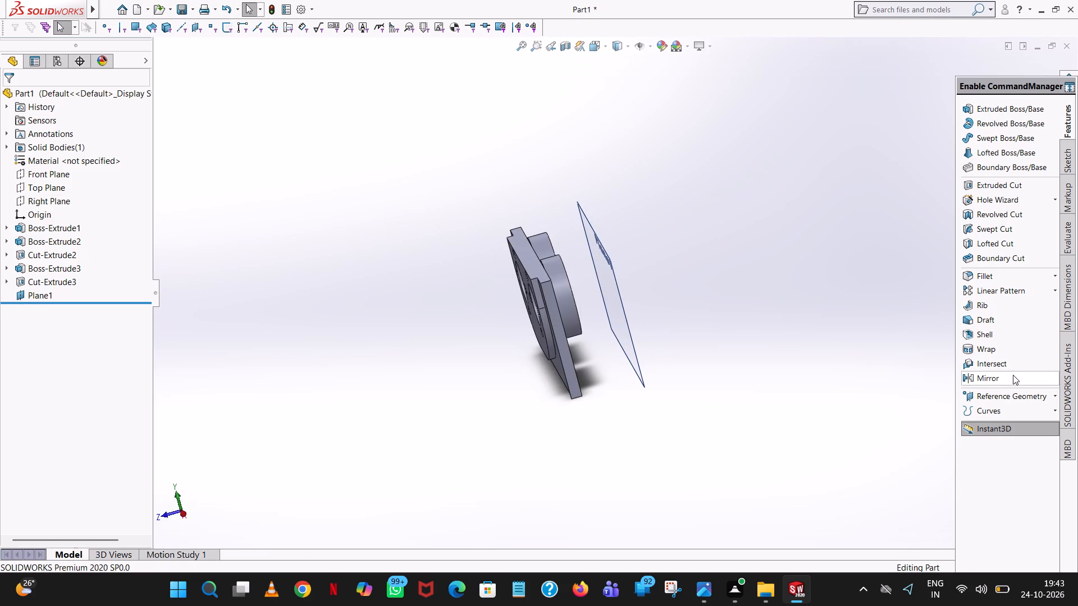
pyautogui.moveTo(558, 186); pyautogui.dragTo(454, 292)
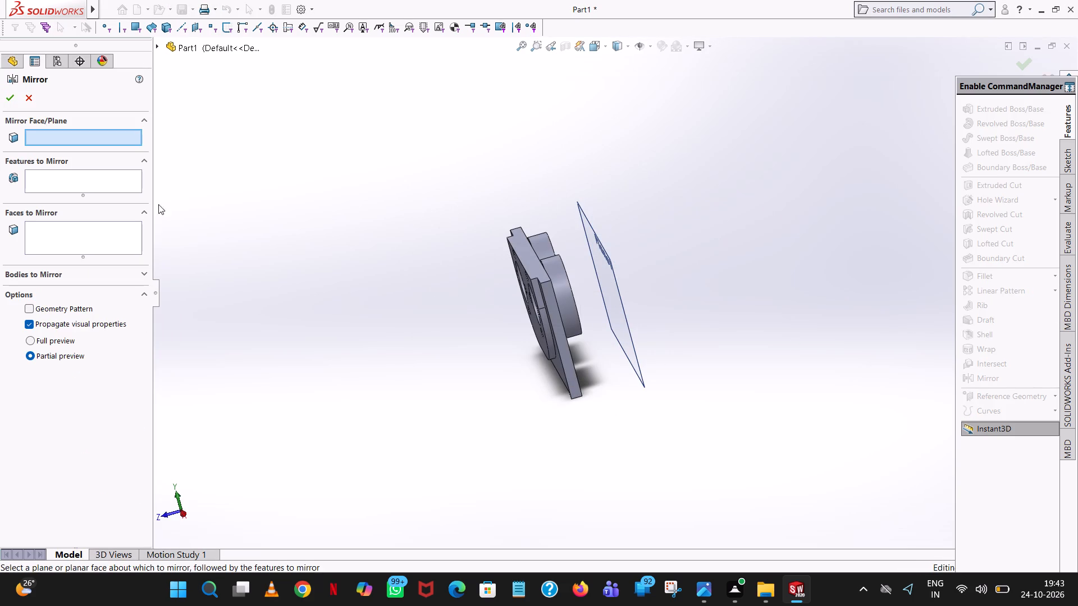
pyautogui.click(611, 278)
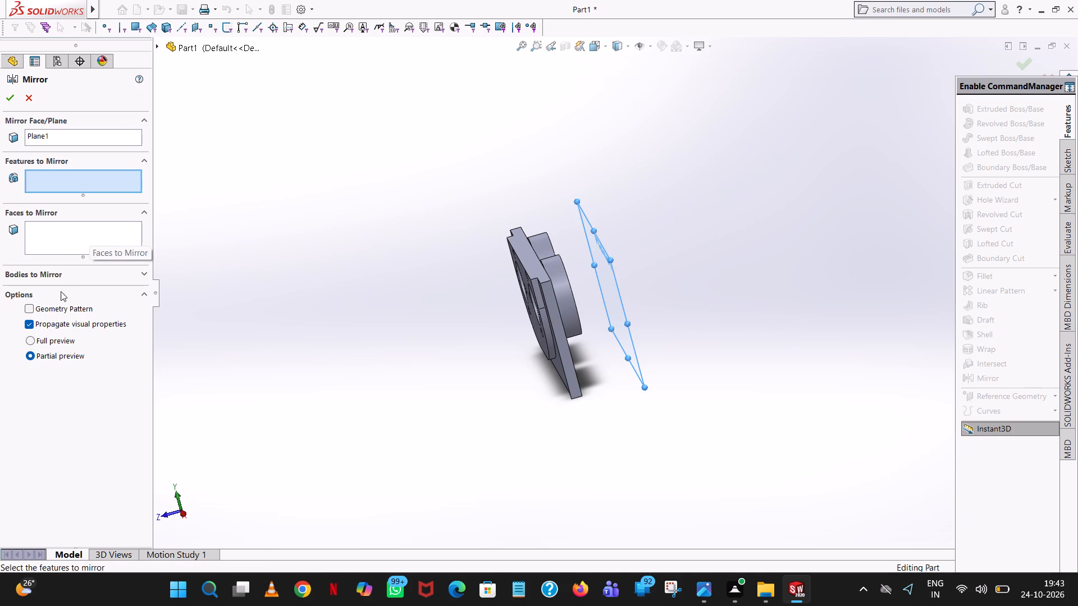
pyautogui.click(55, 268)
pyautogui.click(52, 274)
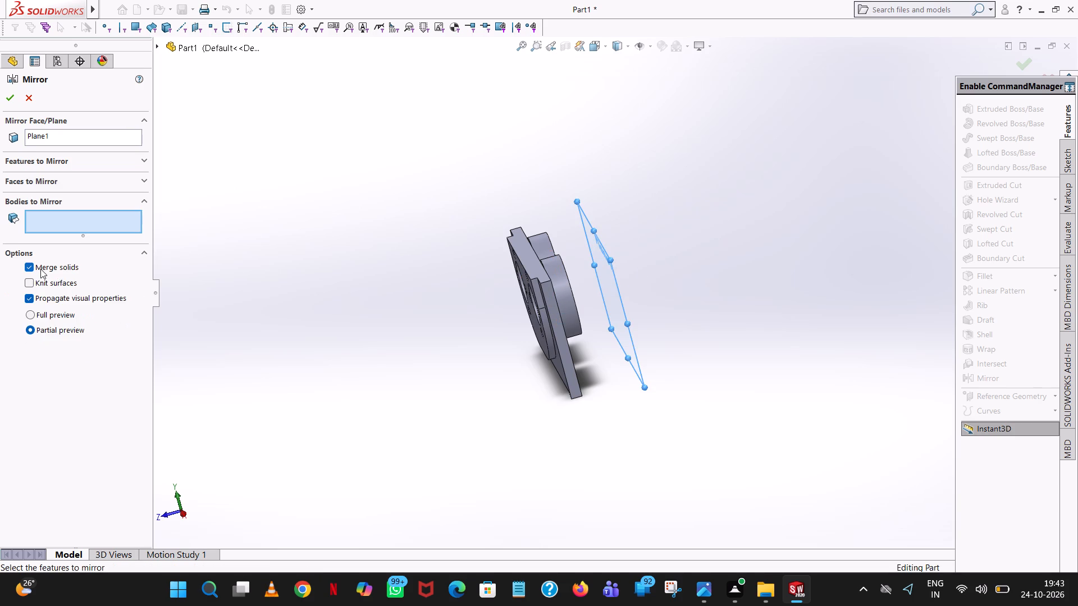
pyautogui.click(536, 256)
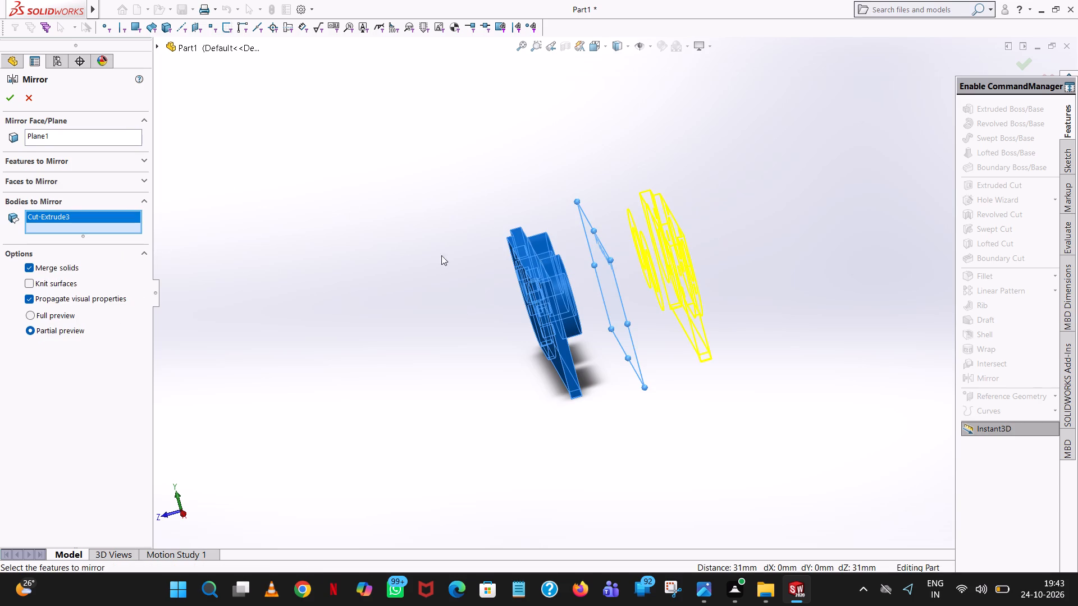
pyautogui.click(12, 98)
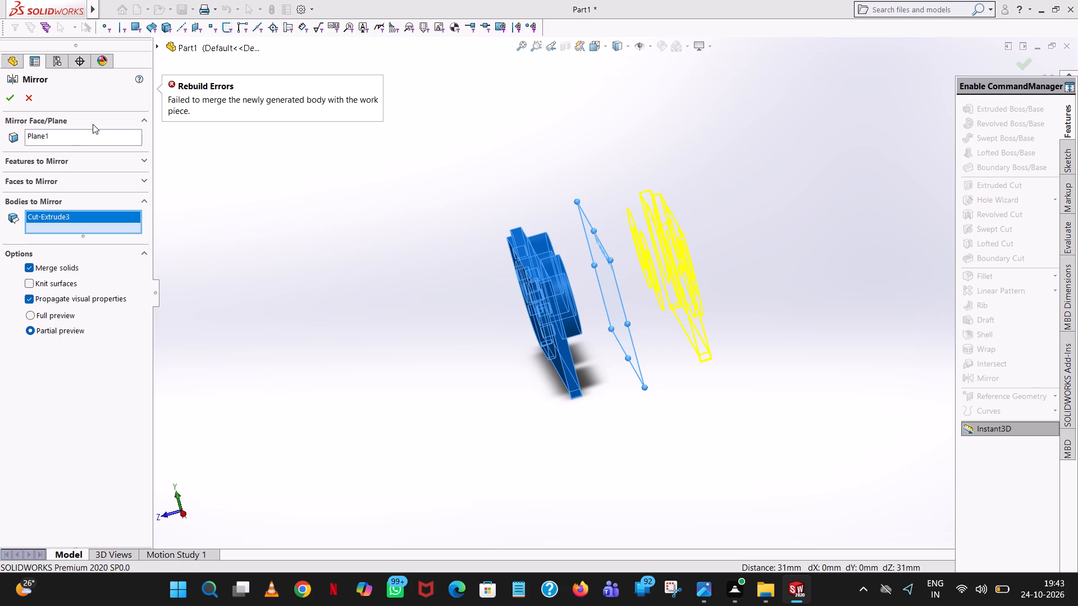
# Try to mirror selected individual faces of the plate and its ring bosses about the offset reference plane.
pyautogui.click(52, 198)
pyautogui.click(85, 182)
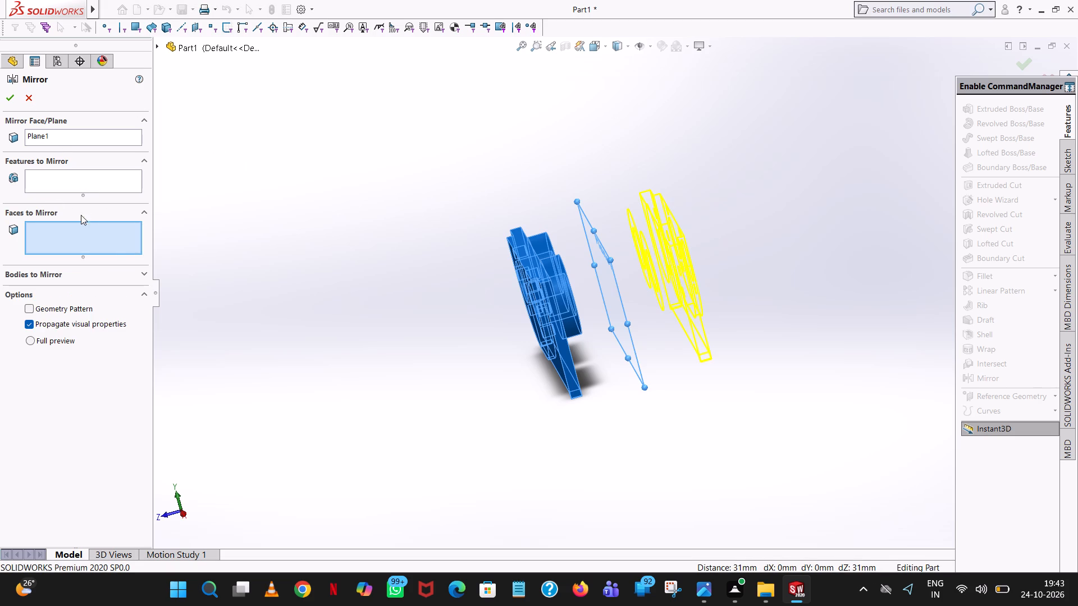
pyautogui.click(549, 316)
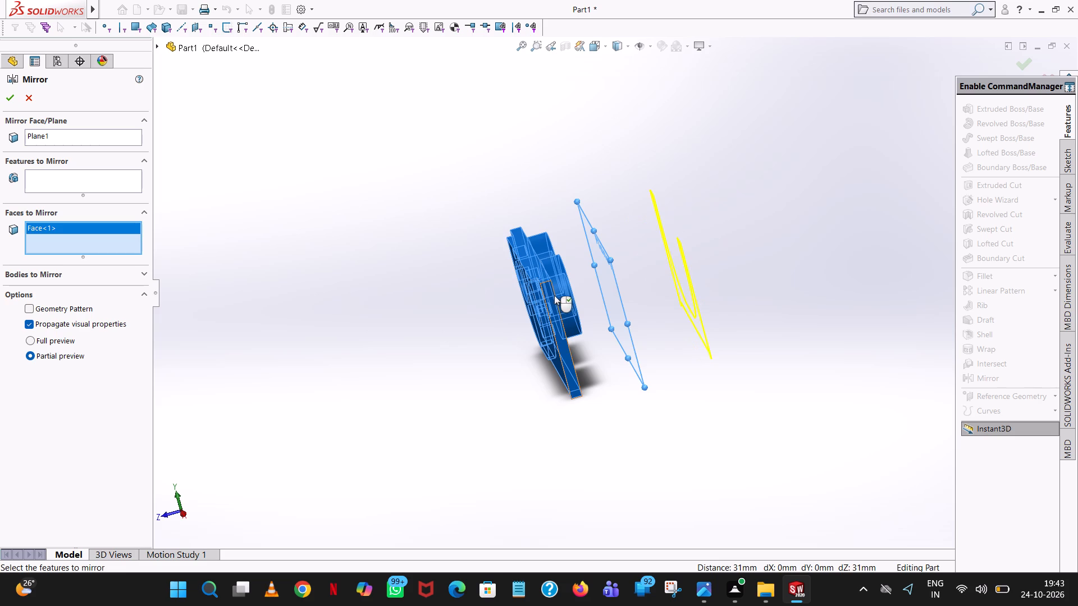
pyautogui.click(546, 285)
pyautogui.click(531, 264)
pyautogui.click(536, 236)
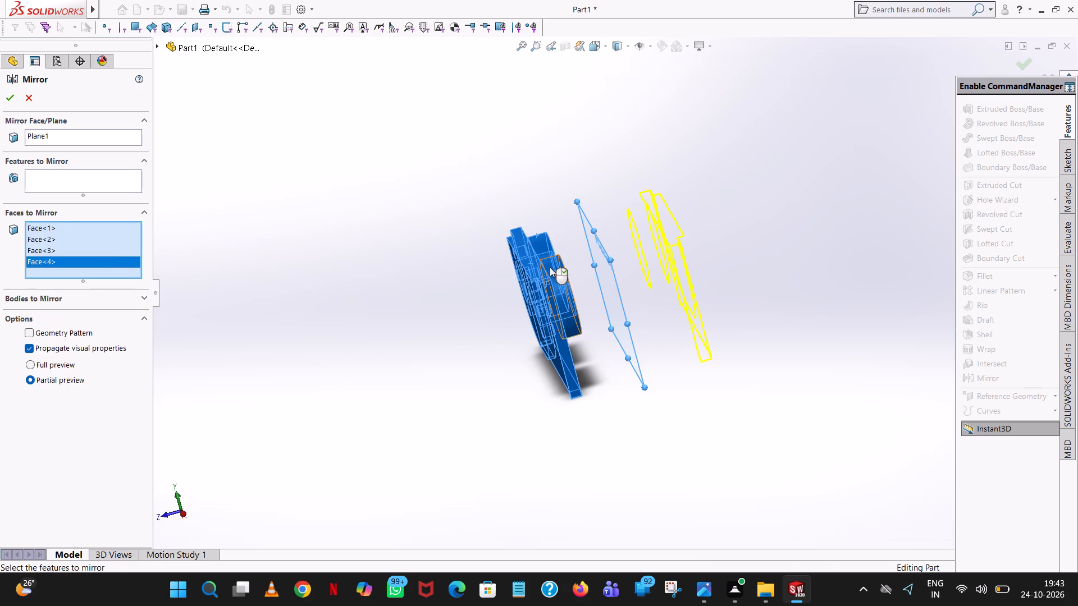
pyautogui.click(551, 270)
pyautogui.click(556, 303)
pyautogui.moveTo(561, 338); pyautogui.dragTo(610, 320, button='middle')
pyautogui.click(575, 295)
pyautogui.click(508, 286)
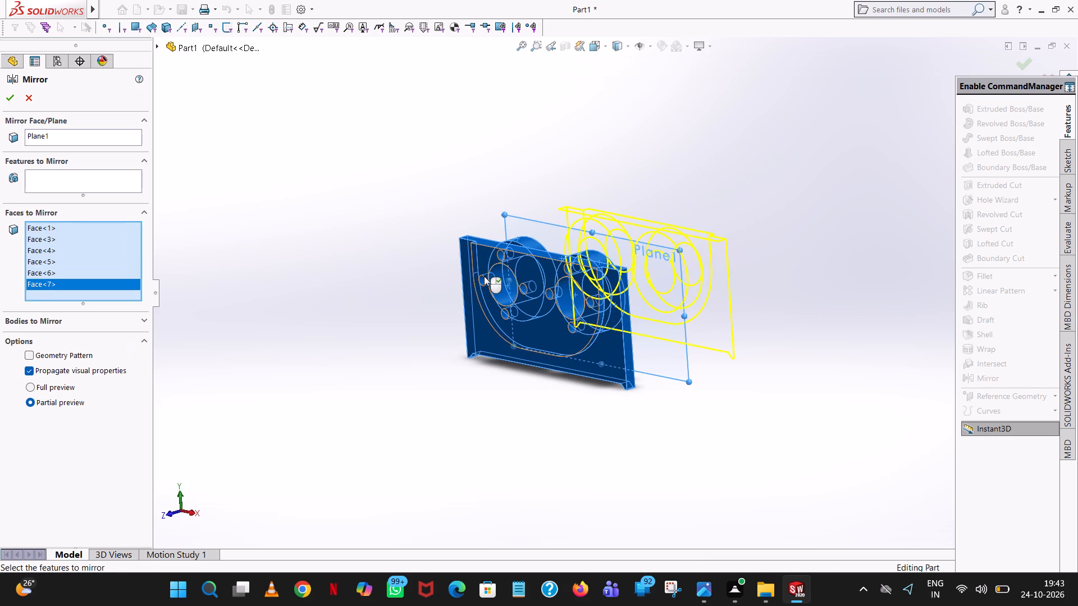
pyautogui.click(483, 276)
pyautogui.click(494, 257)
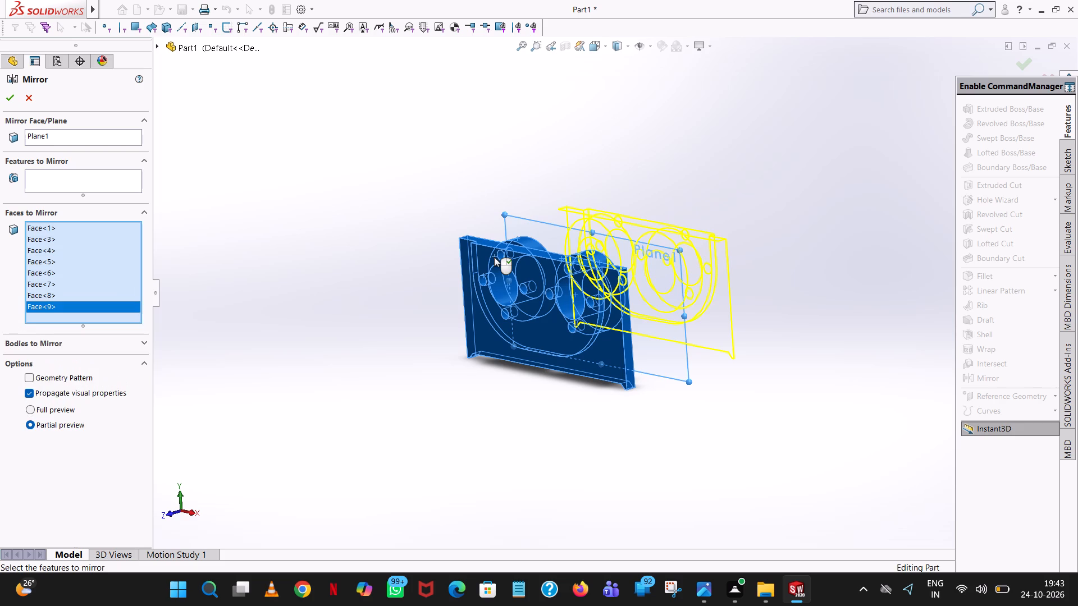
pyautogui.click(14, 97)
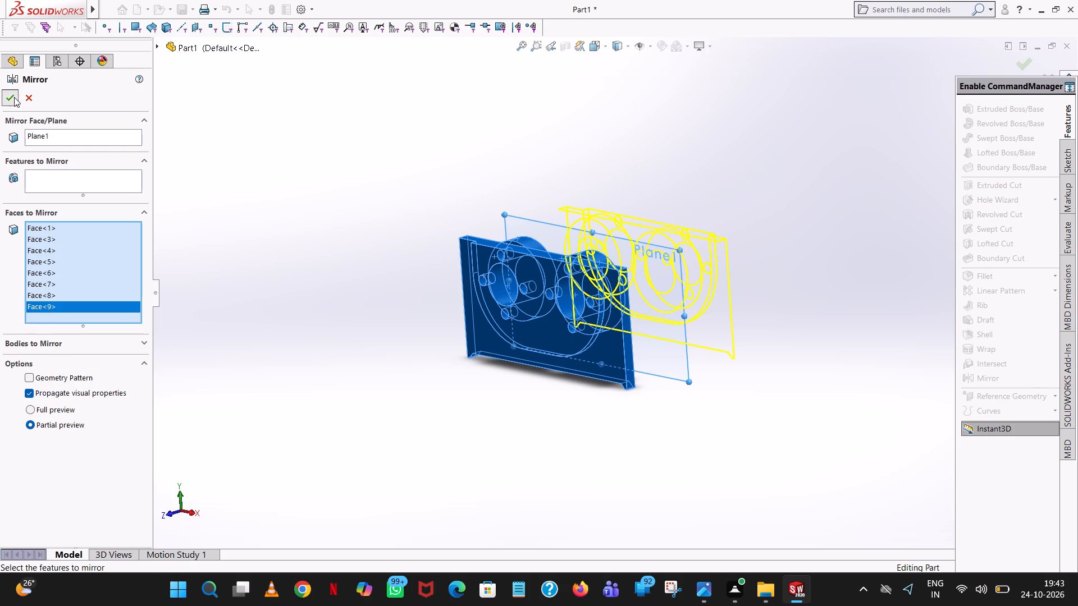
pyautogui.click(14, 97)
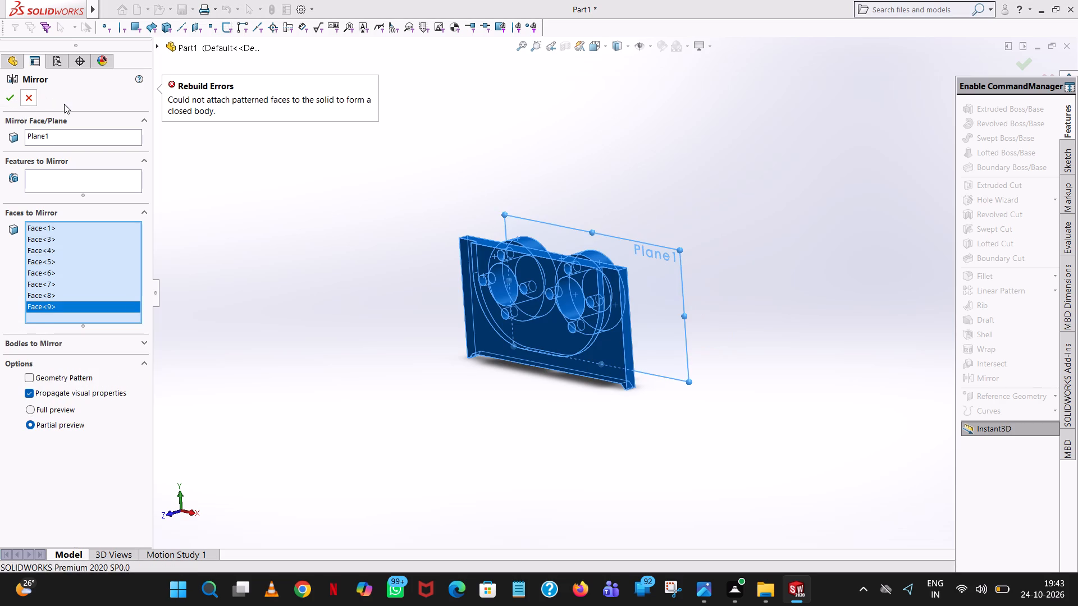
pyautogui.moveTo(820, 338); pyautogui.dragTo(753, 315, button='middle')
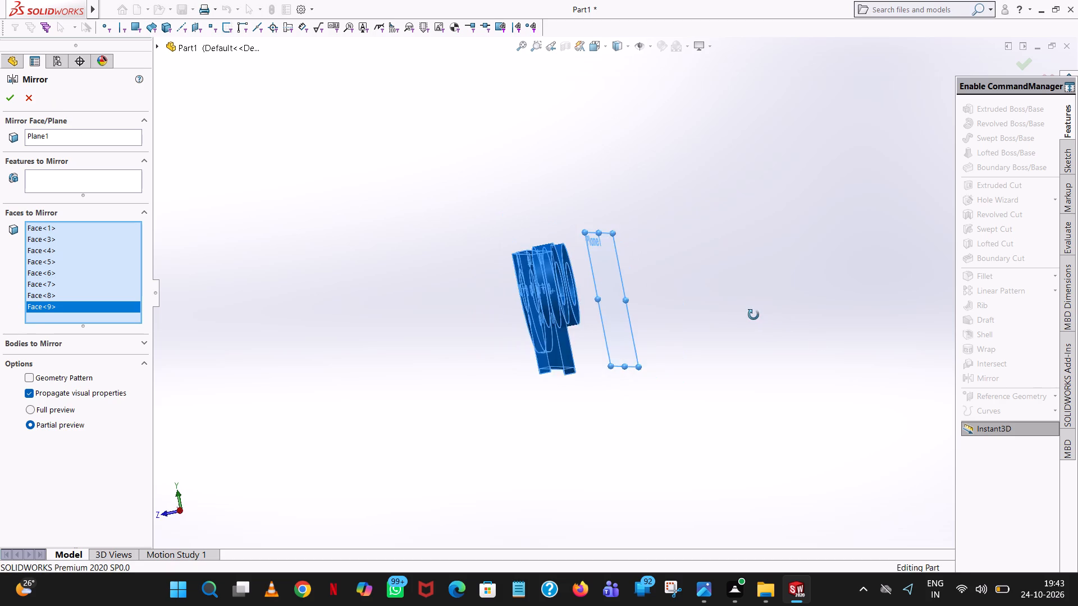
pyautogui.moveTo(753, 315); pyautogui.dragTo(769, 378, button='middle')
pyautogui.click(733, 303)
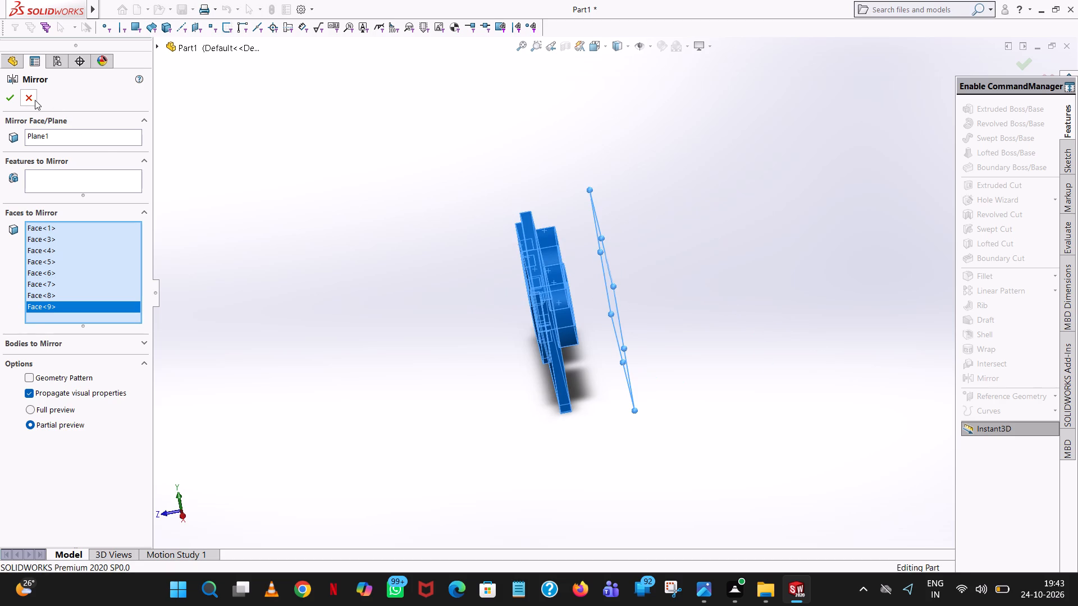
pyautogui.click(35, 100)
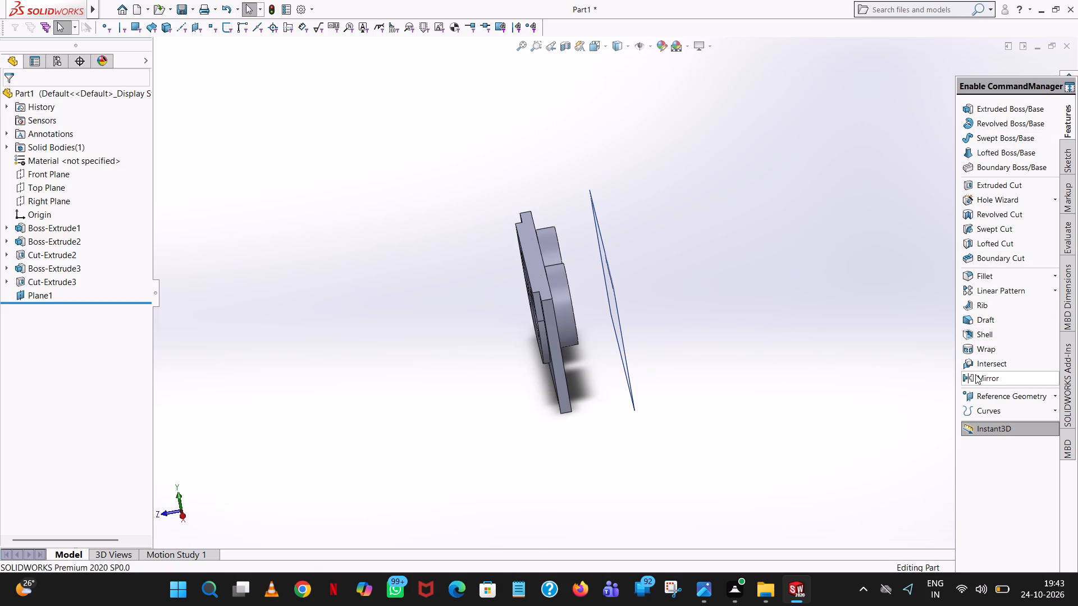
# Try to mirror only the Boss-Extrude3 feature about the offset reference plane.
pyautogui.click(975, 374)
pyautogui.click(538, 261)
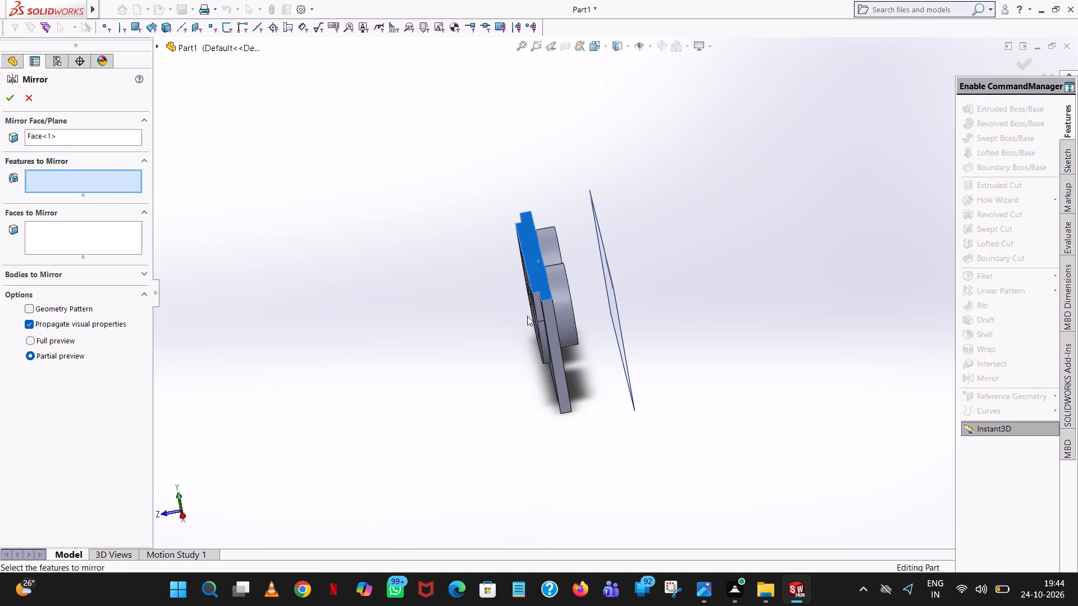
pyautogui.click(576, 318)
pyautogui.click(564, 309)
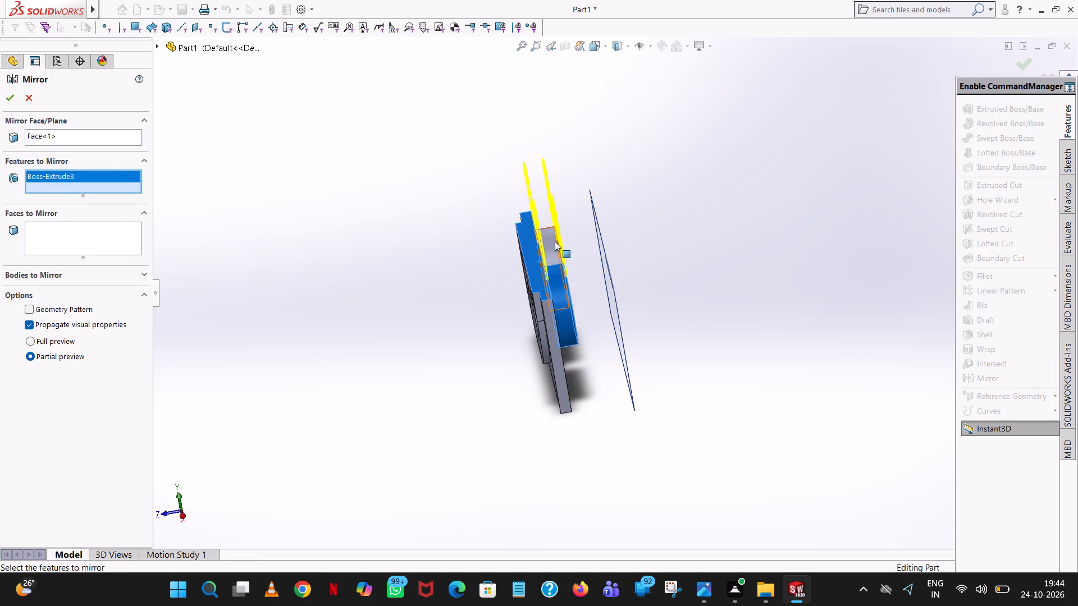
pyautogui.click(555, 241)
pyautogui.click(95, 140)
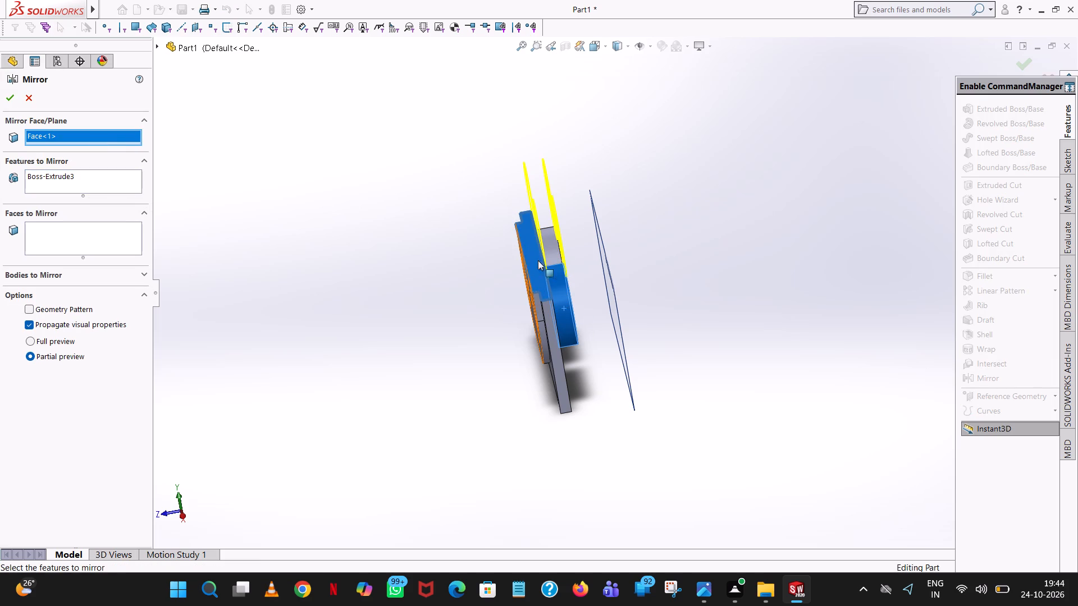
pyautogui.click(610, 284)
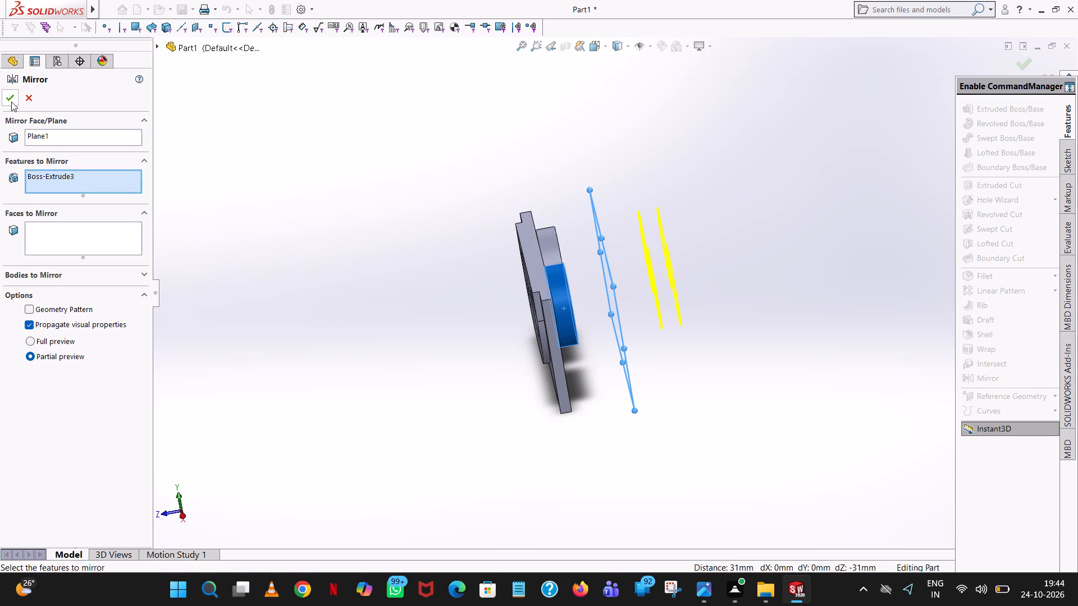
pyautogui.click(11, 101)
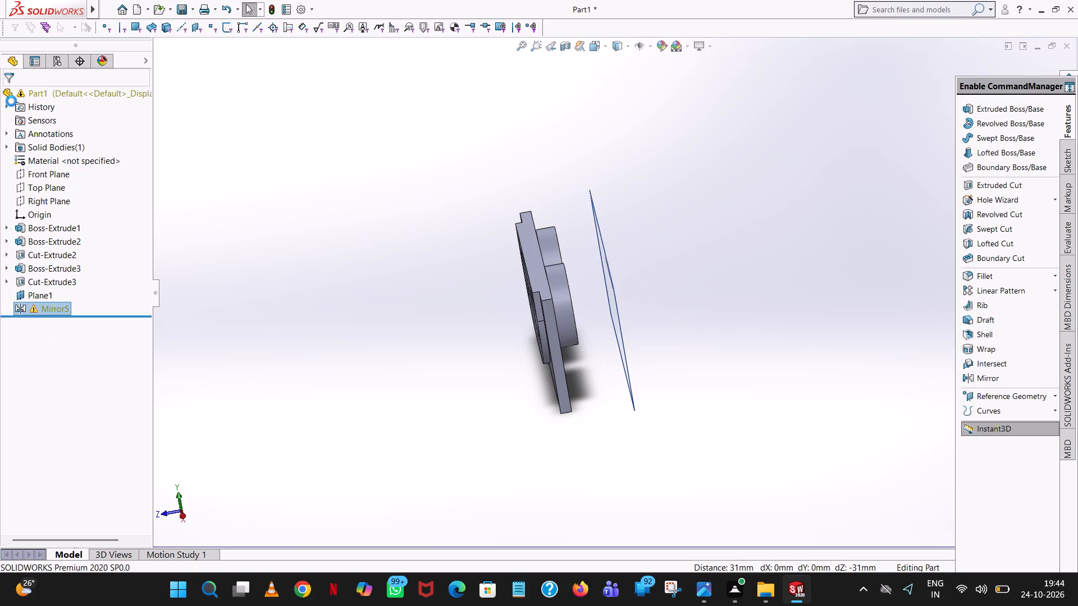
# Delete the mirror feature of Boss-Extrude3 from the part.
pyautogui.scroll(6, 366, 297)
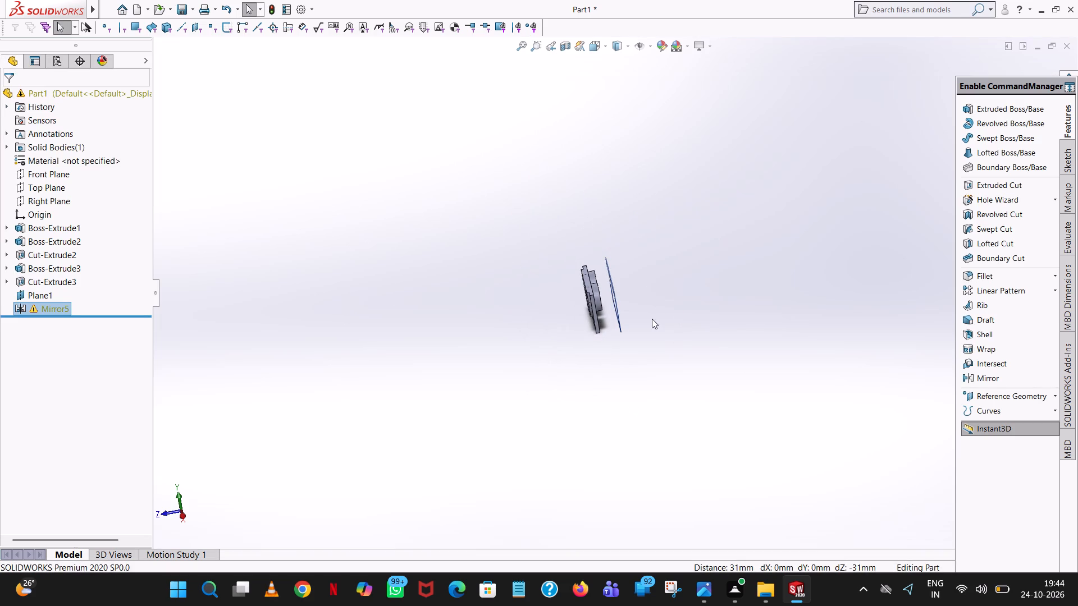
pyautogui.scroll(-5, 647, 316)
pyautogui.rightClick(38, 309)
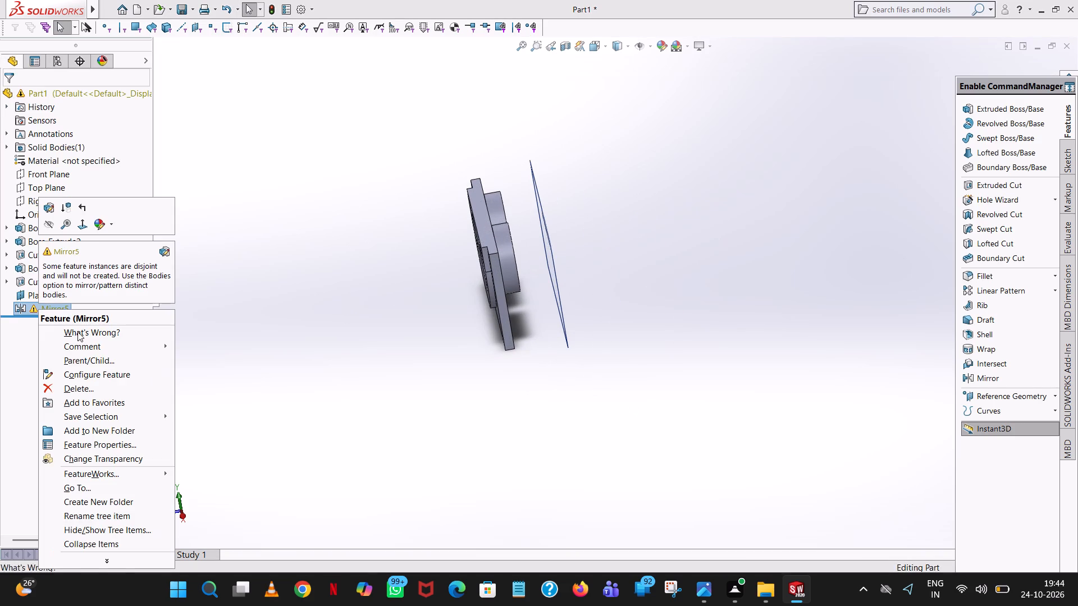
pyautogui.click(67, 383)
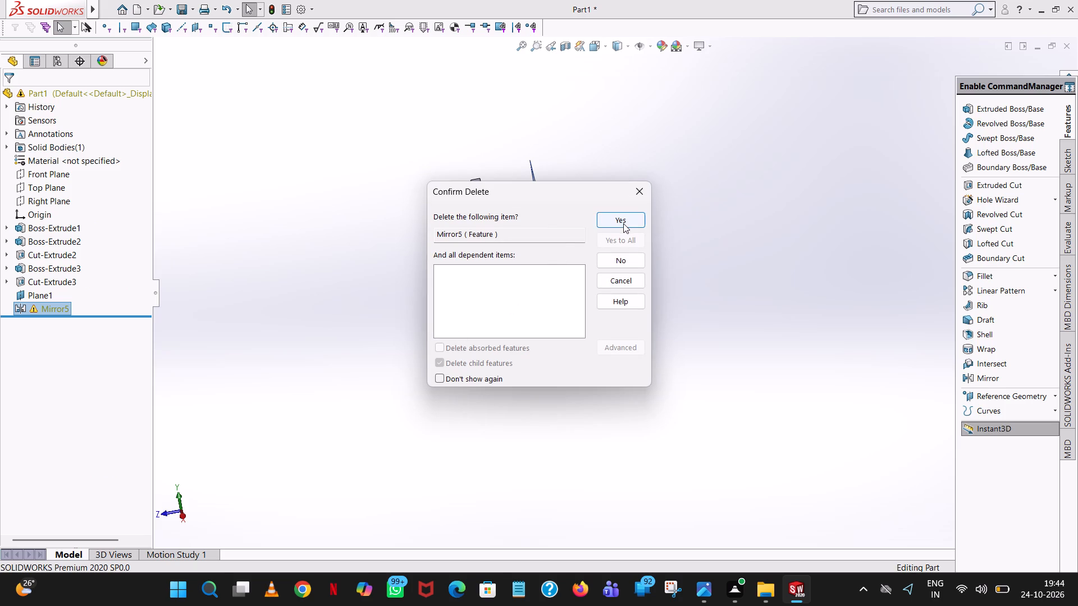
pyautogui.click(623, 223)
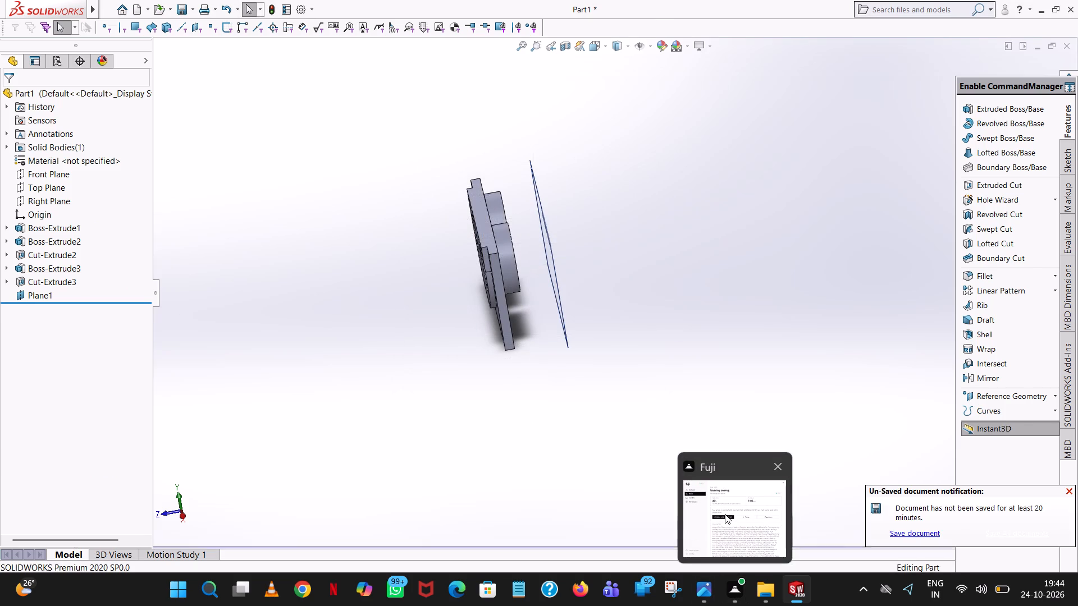
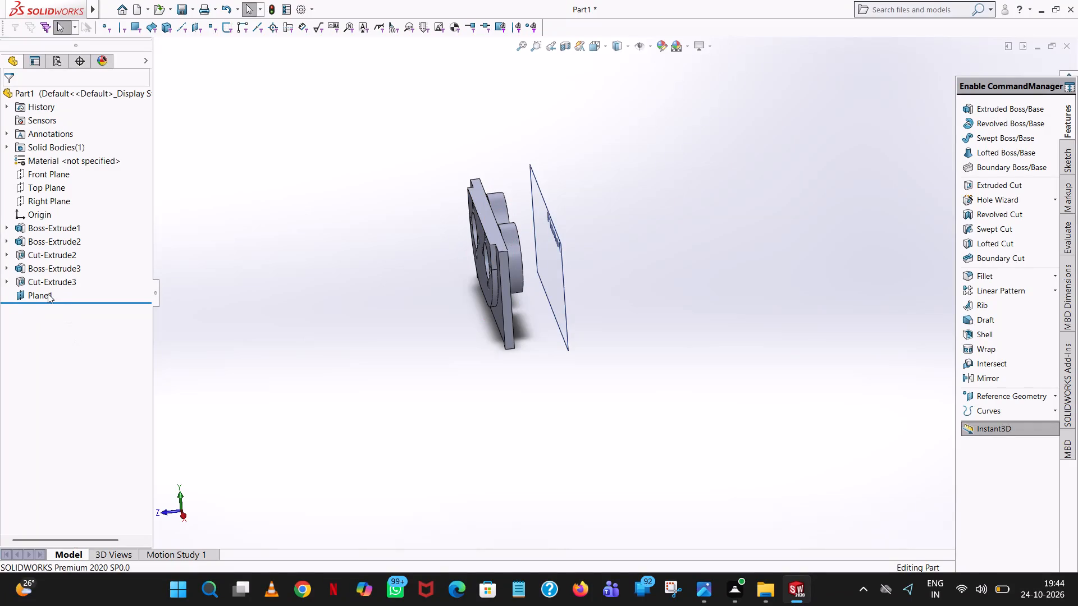
# Hide the offset reference plane behind the bore plate.
pyautogui.click(47, 292)
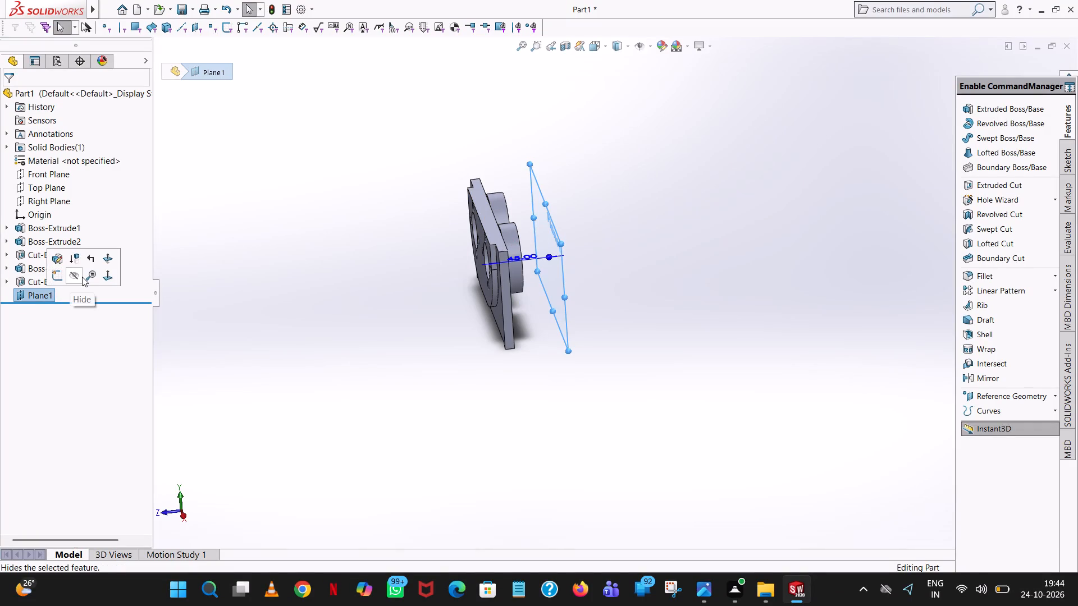
pyautogui.click(79, 277)
# Start an Extruded Boss/Base with a new sketch on the narrow upper side face of the plate.
pyautogui.click(1006, 105)
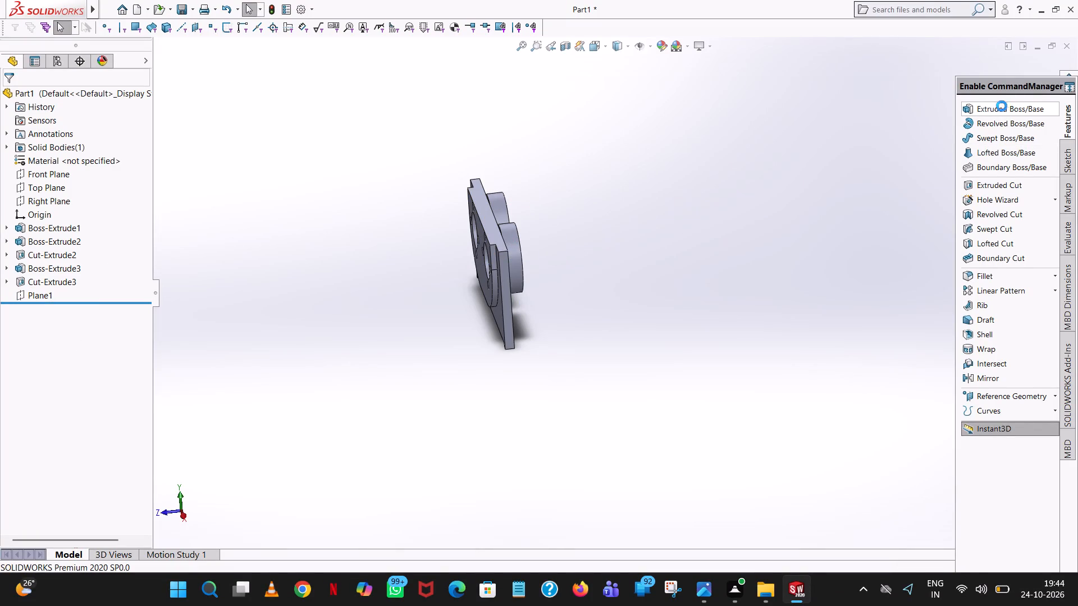
pyautogui.click(487, 214)
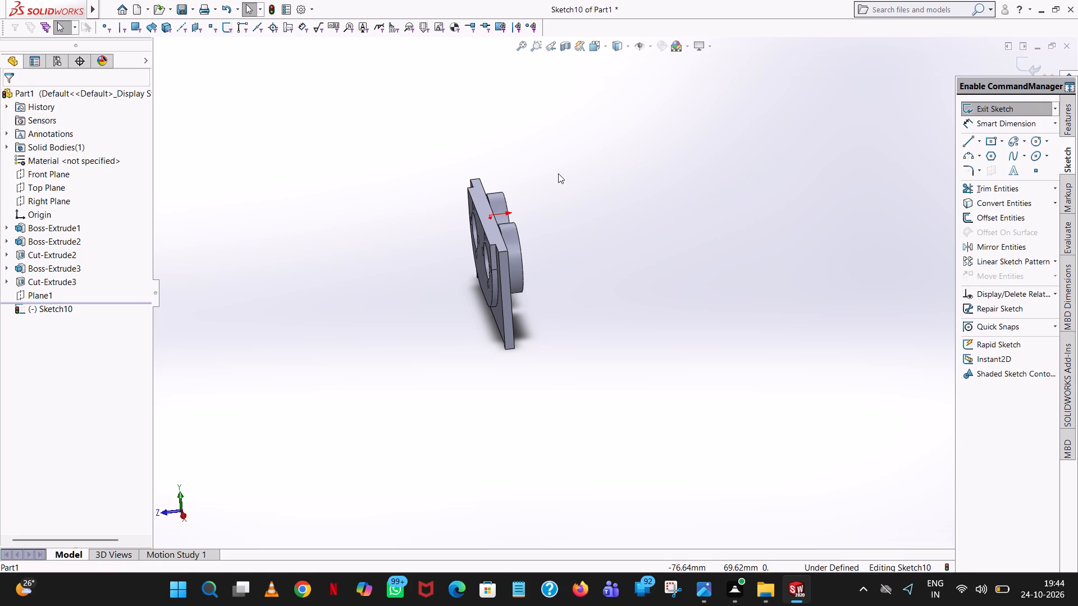
pyautogui.moveTo(595, 209); pyautogui.dragTo(593, 245, button='middle')
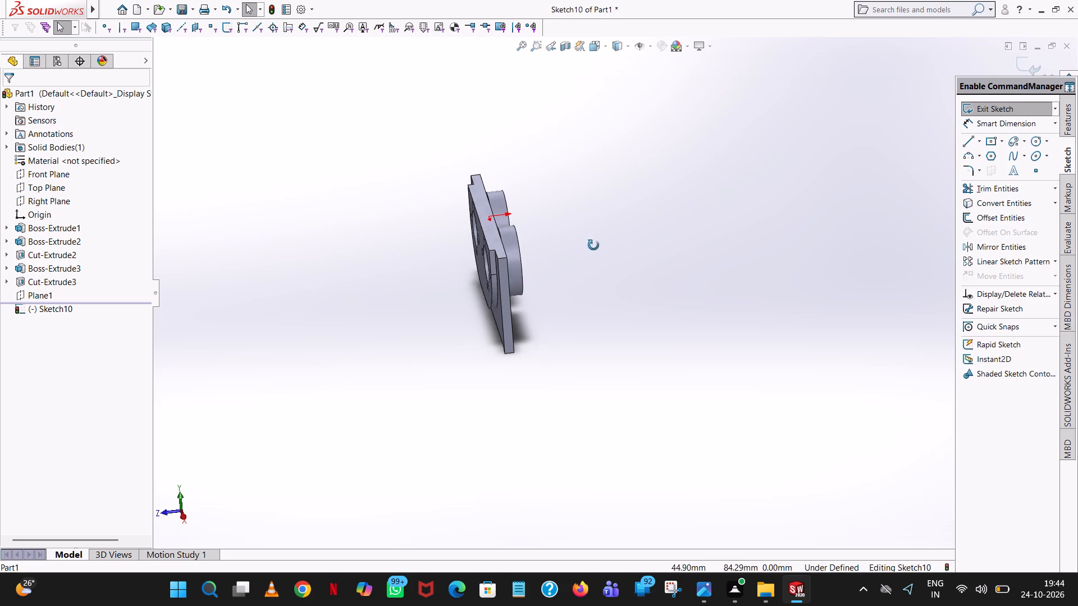
pyautogui.moveTo(593, 245); pyautogui.dragTo(597, 363, button='middle')
pyautogui.scroll(-8, 502, 256)
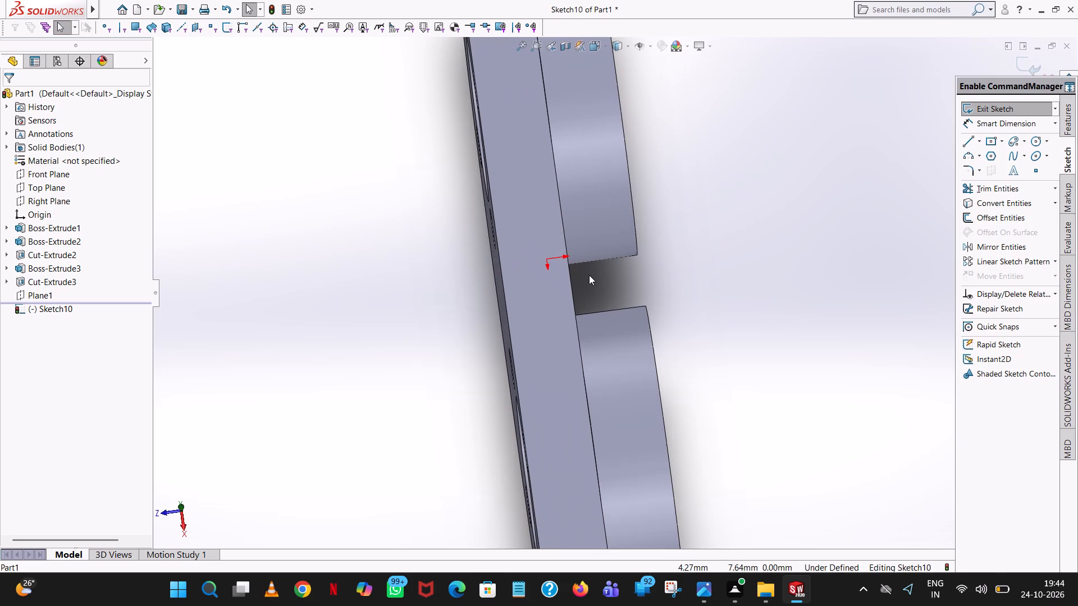
pyautogui.scroll(8, 589, 275)
pyautogui.scroll(-7, 590, 275)
pyautogui.scroll(8, 590, 275)
pyautogui.scroll(-7, 590, 275)
pyautogui.scroll(2, 590, 275)
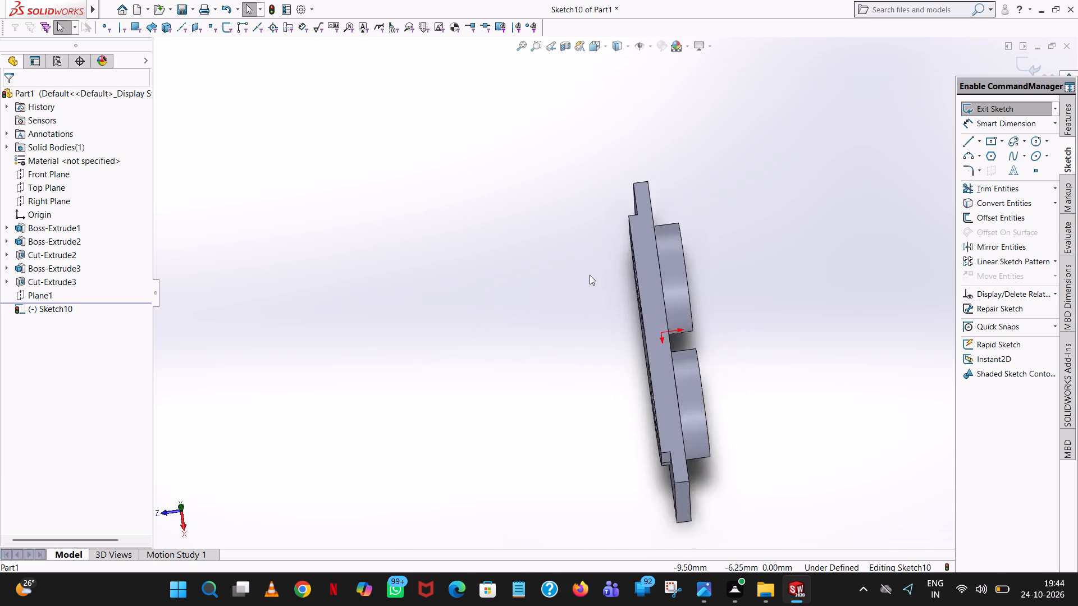
pyautogui.scroll(5, 590, 275)
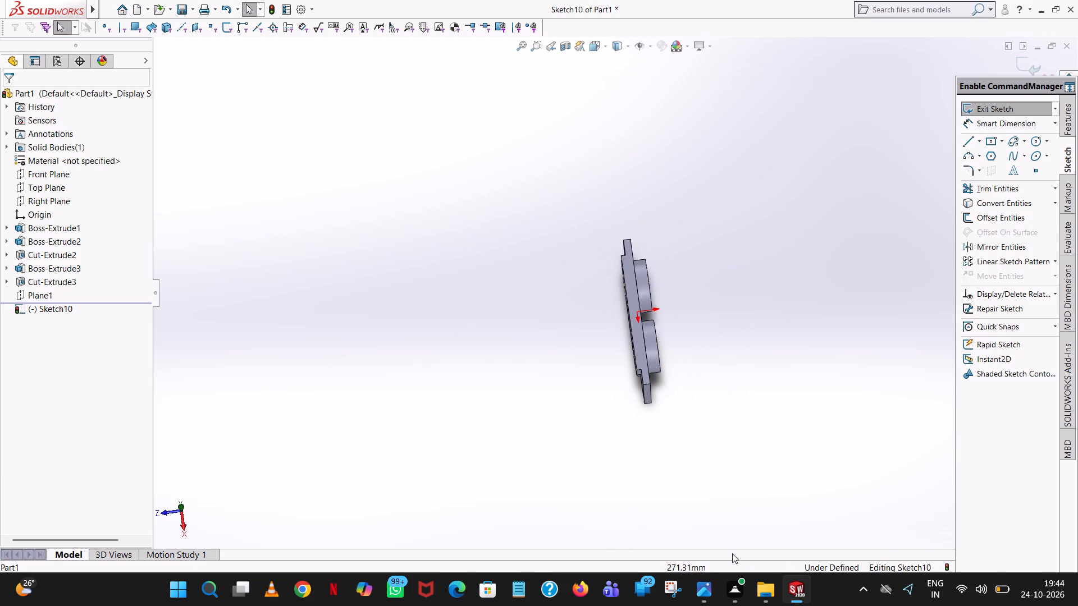
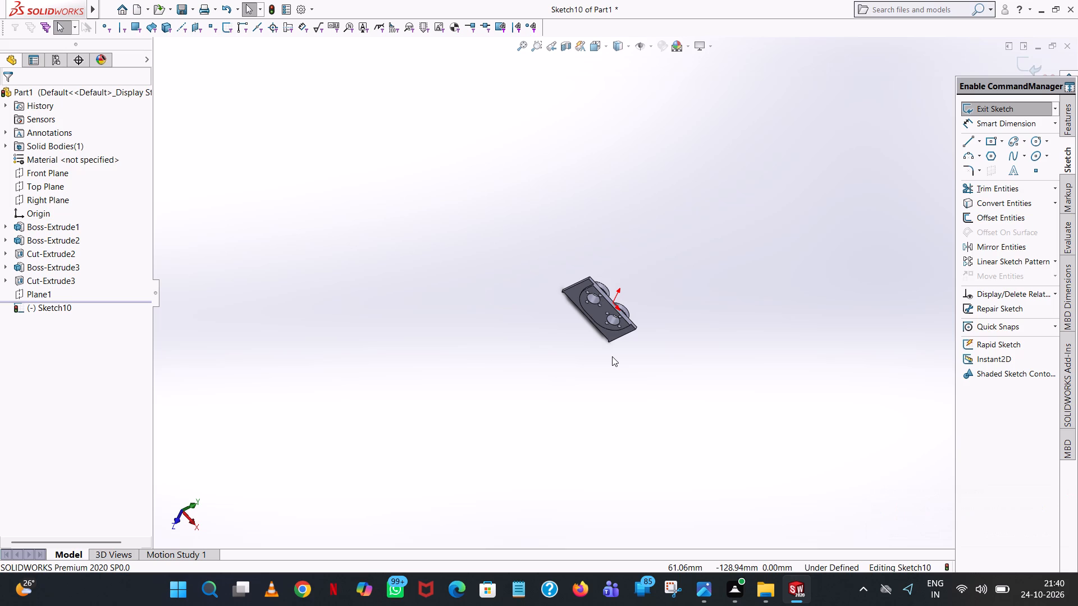
# In Top view, sketch a vertical line about 83 mm long from the lower corner of the plate's +X end, extending past the round bosses.
pyautogui.scroll(1, 612, 356)
pyautogui.scroll(-5, 621, 350)
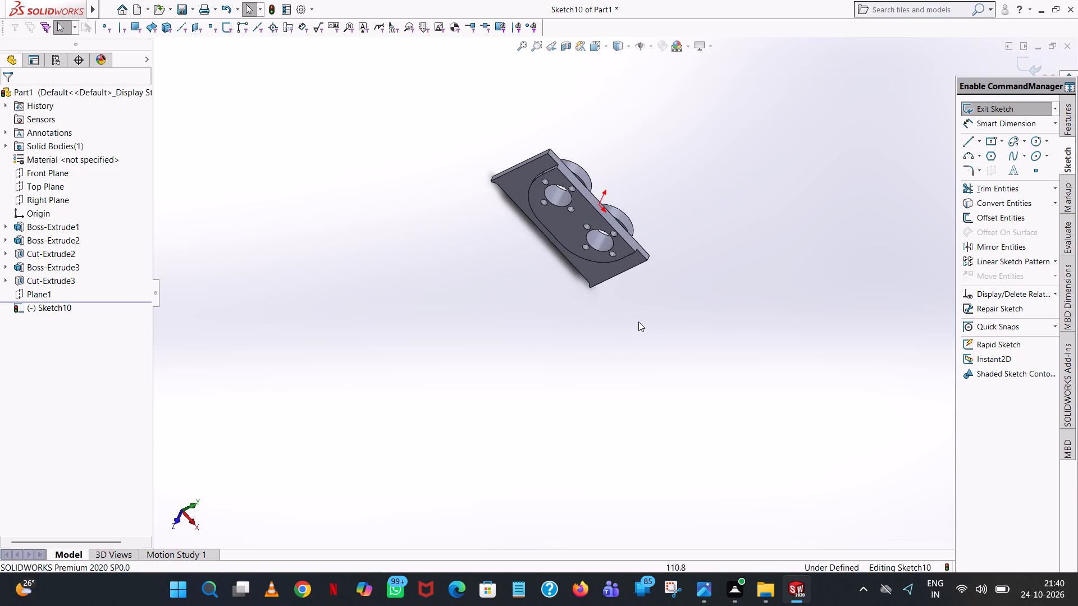
pyautogui.scroll(1, 638, 322)
pyautogui.moveTo(638, 322); pyautogui.dragTo(542, 192, button='middle')
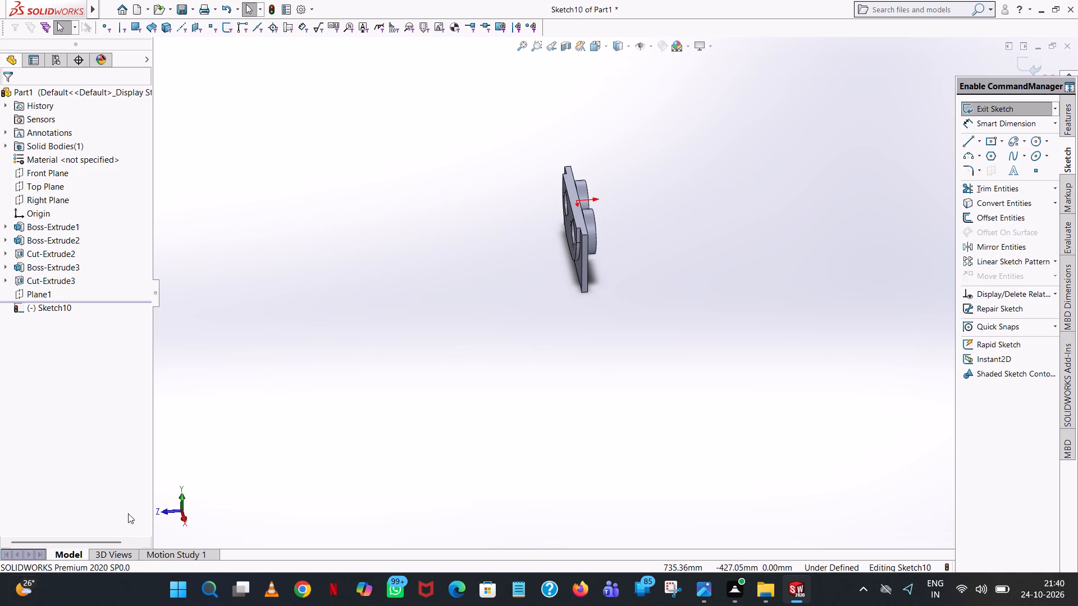
pyautogui.click(604, 45)
pyautogui.click(656, 107)
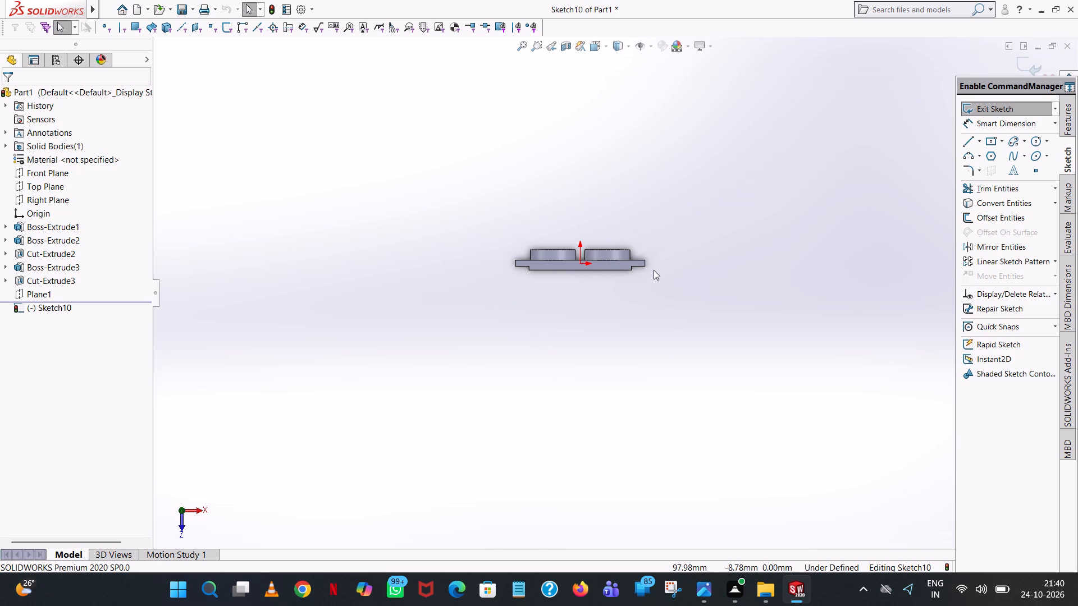
pyautogui.scroll(1, 654, 270)
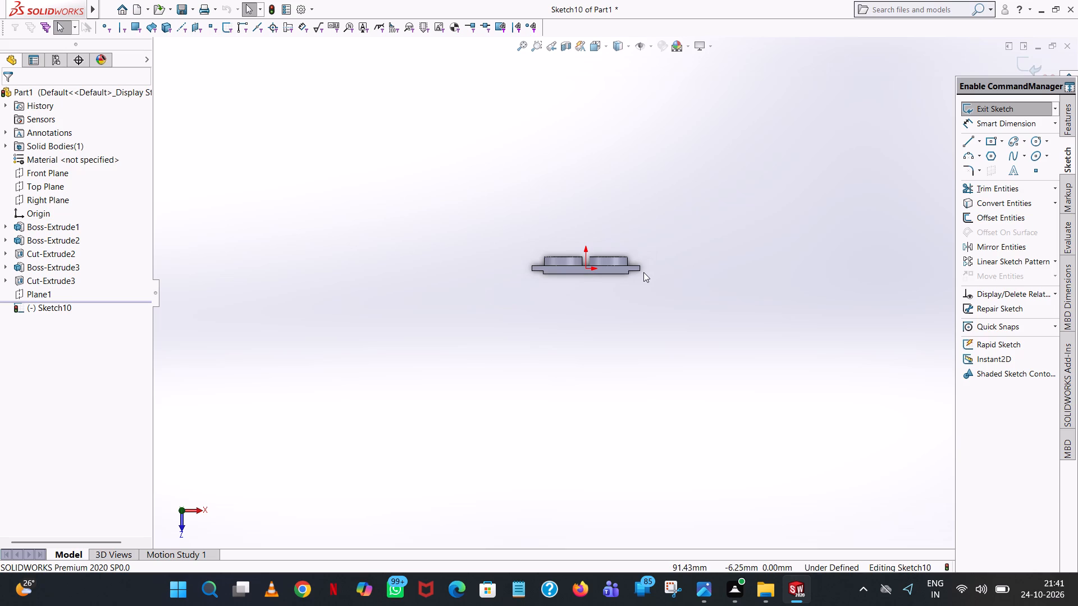
pyautogui.scroll(1, 643, 272)
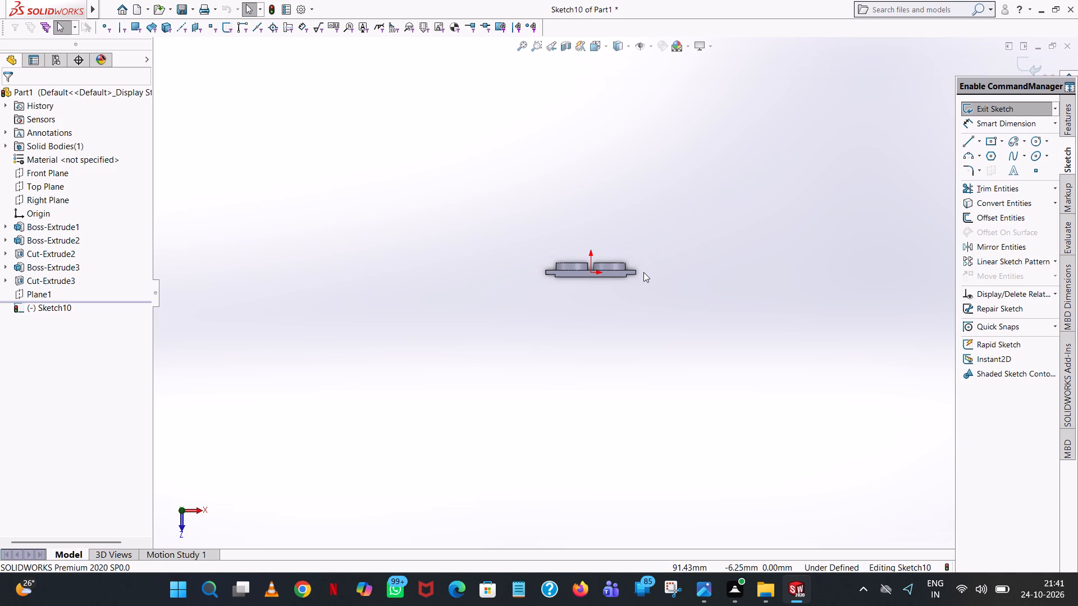
pyautogui.scroll(4, 641, 284)
pyautogui.scroll(-7, 623, 296)
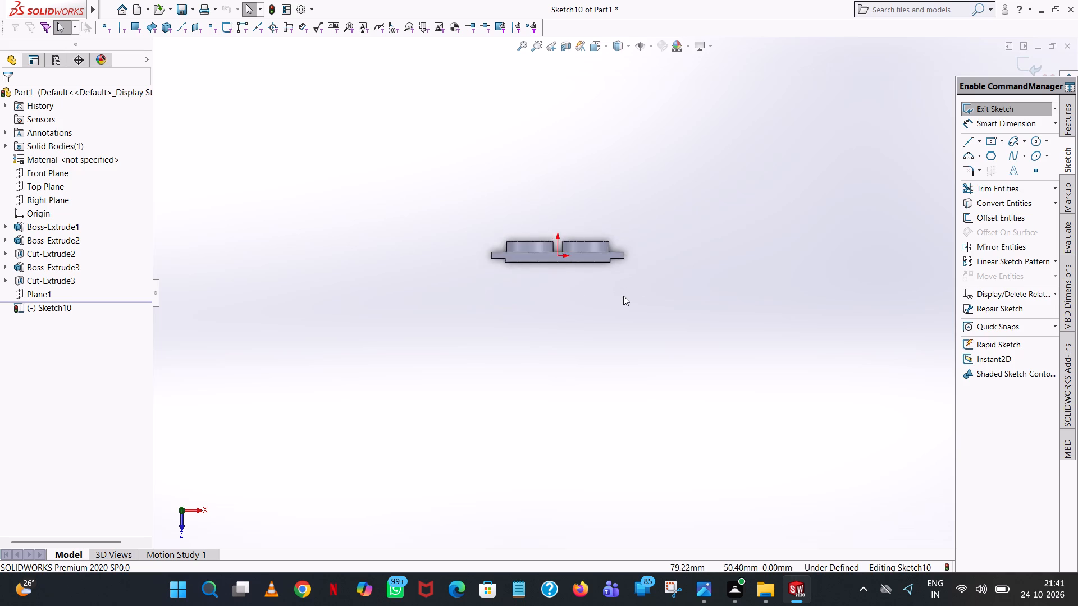
pyautogui.scroll(-4, 634, 222)
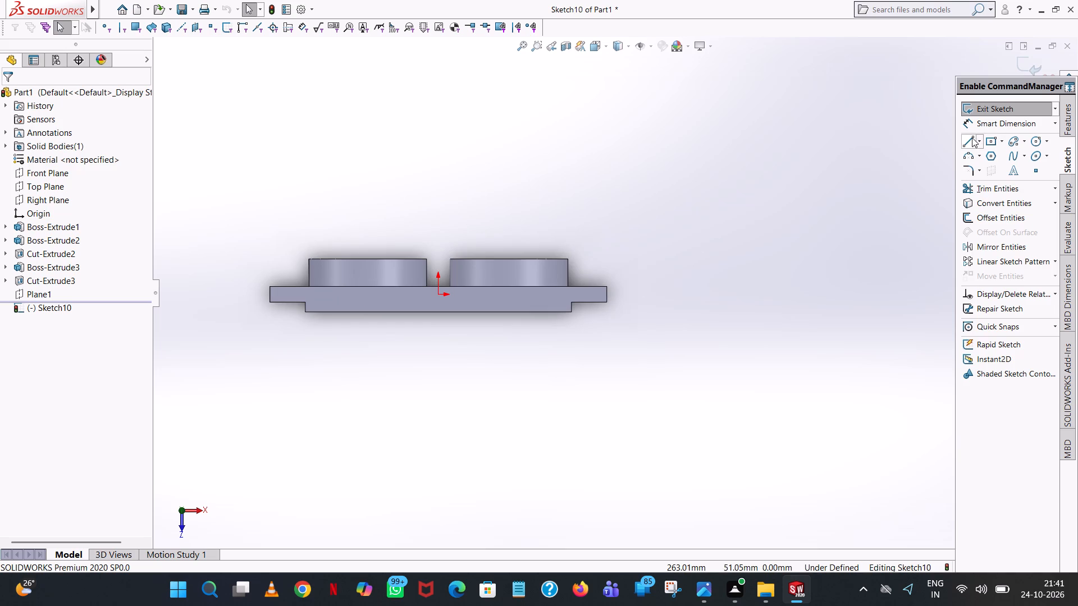
pyautogui.click(970, 139)
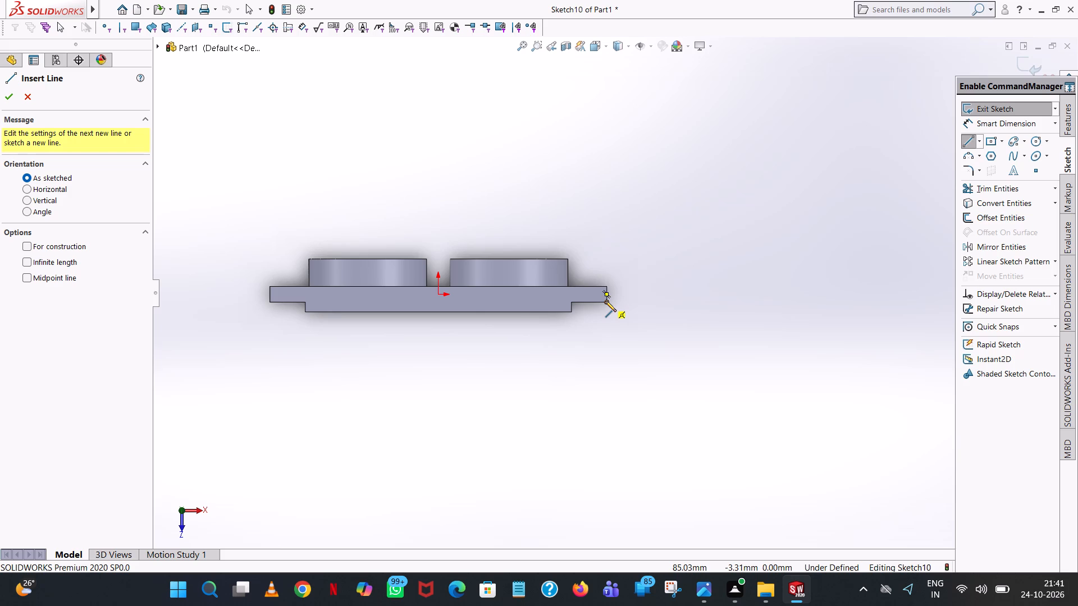
pyautogui.click(607, 304)
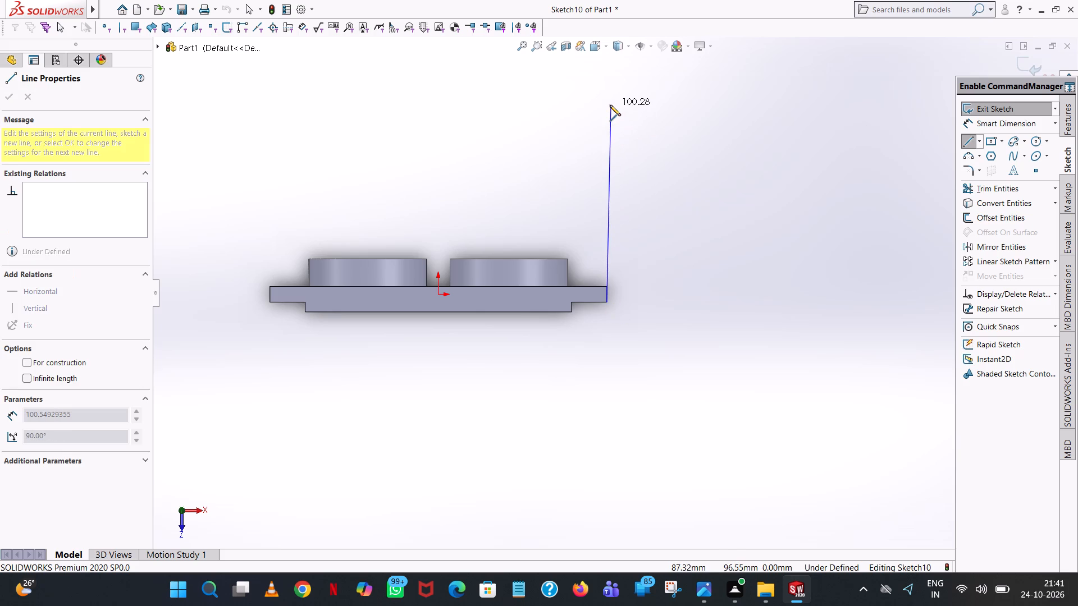
pyautogui.click(607, 139)
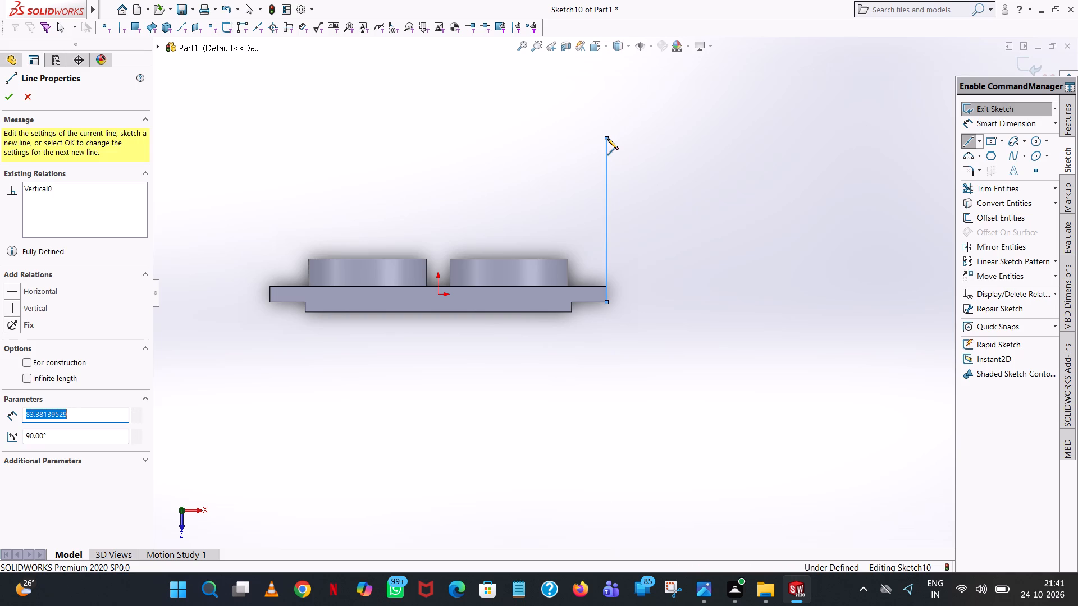
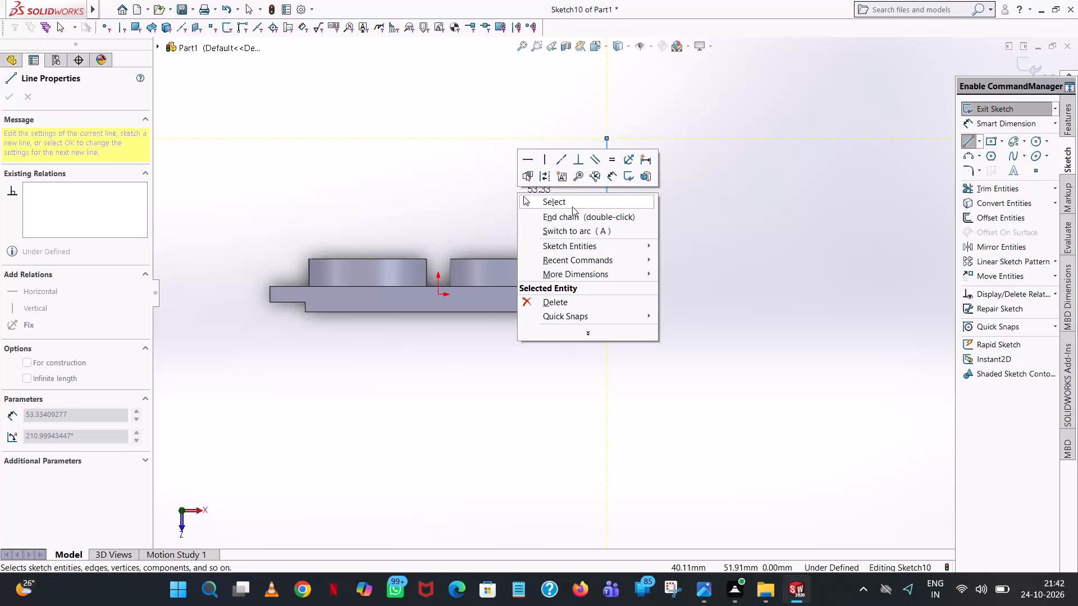
# Trim away the vertical line standing on the lower corner of the plate's +X end.
pyautogui.click(572, 206)
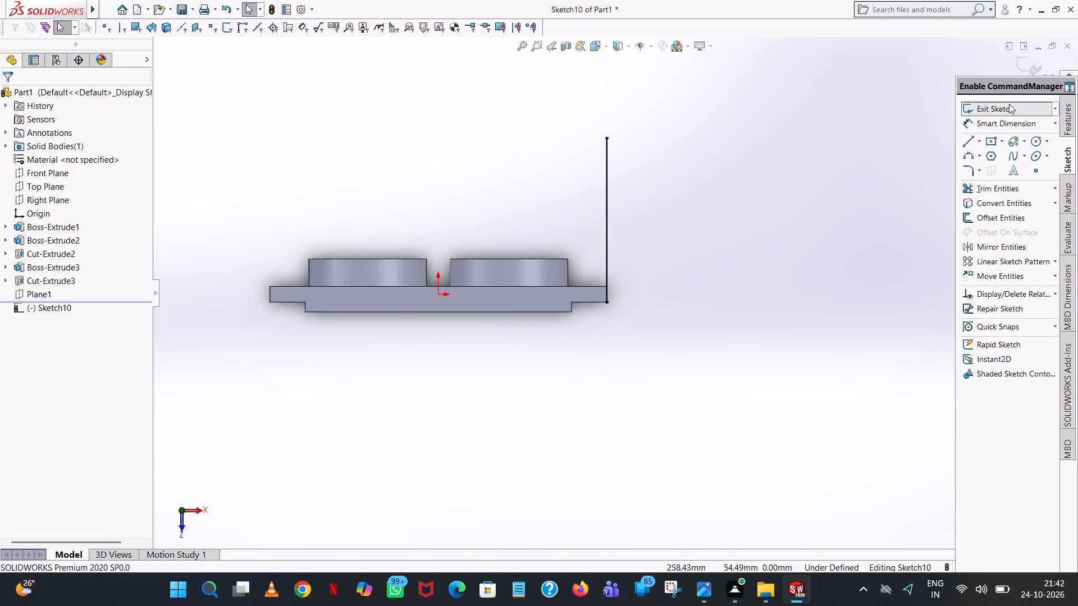
pyautogui.click(993, 191)
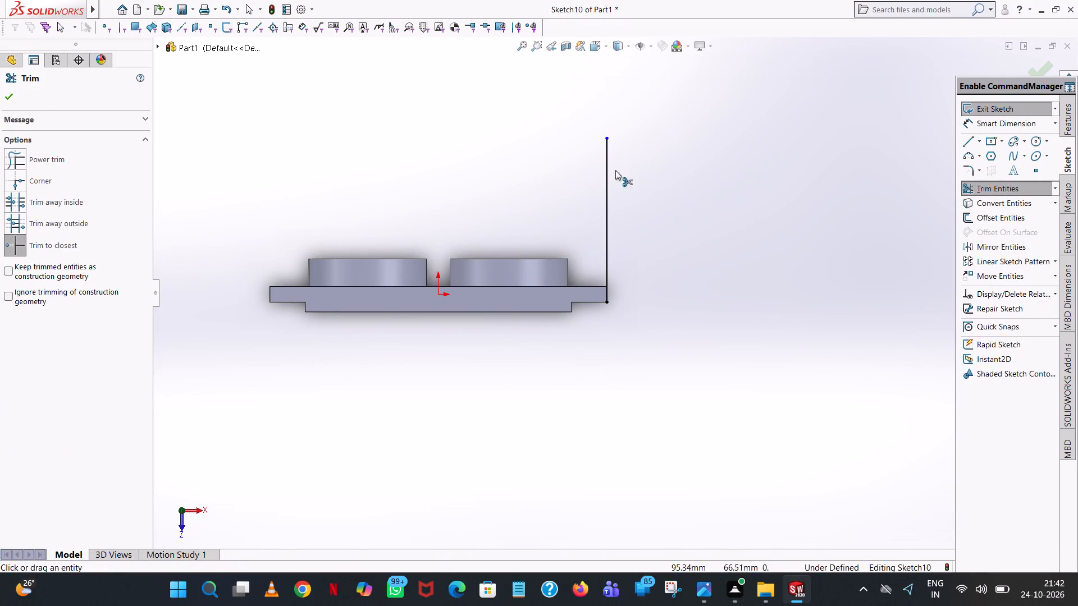
pyautogui.click(606, 190)
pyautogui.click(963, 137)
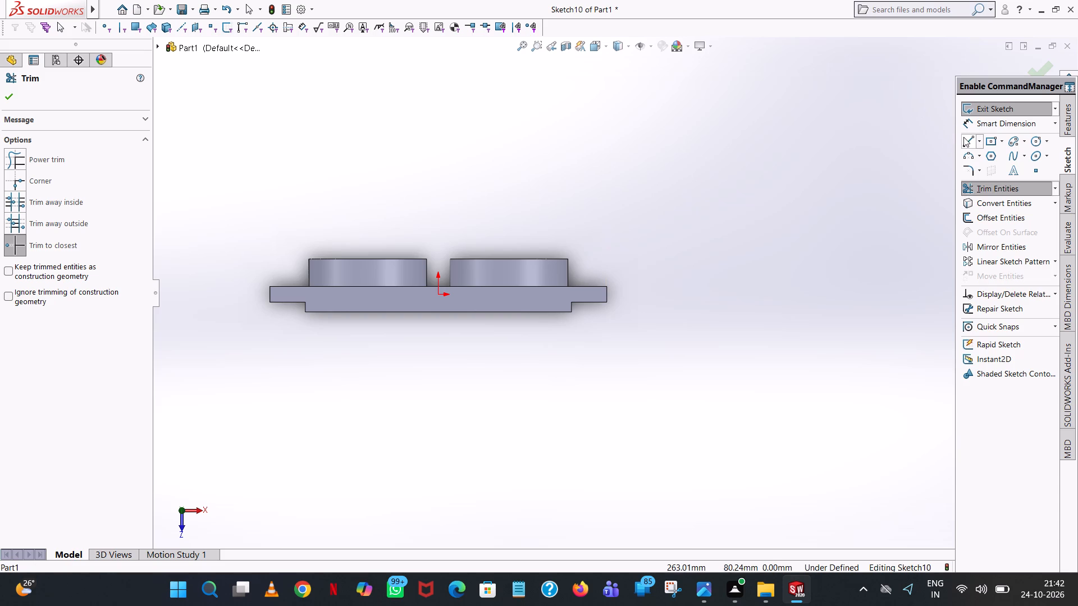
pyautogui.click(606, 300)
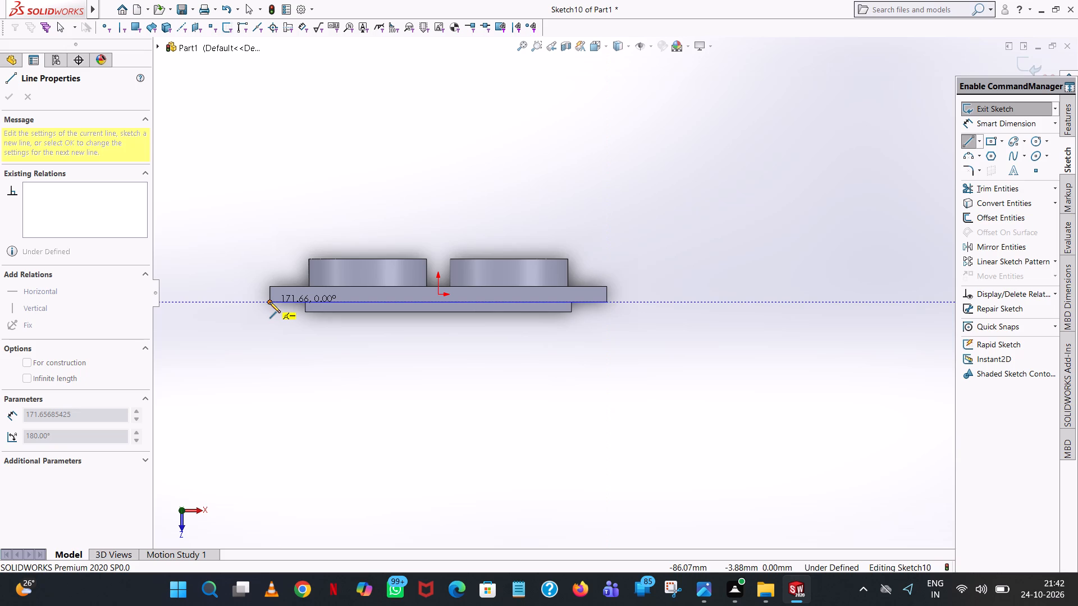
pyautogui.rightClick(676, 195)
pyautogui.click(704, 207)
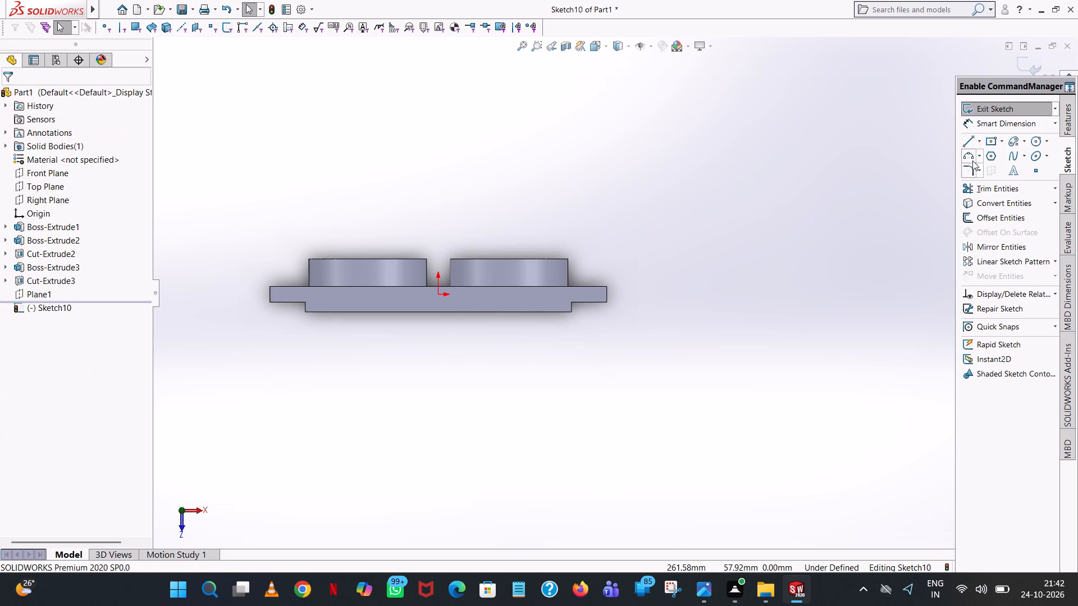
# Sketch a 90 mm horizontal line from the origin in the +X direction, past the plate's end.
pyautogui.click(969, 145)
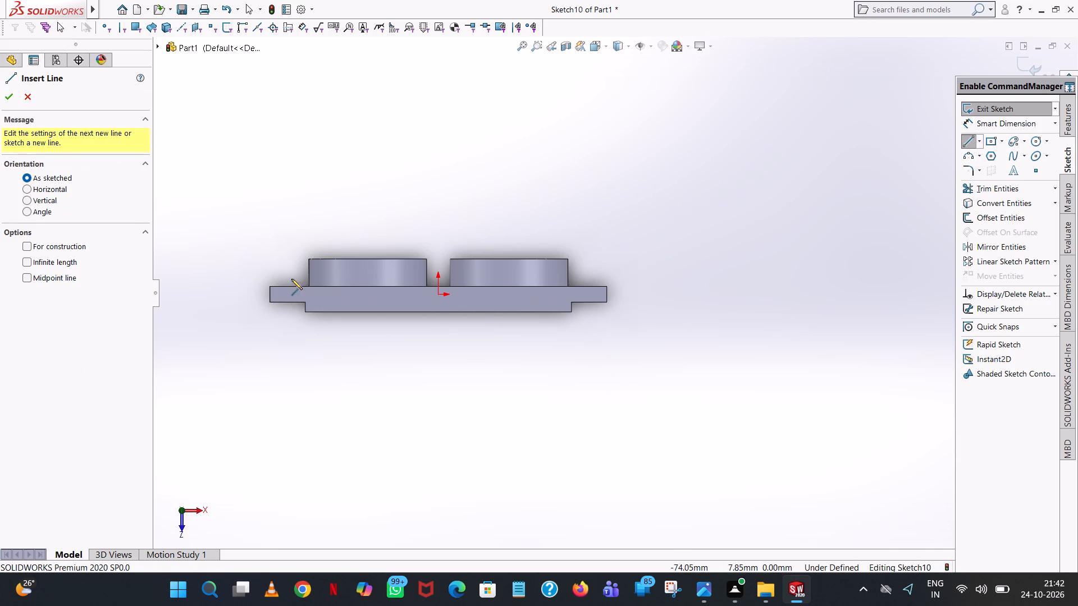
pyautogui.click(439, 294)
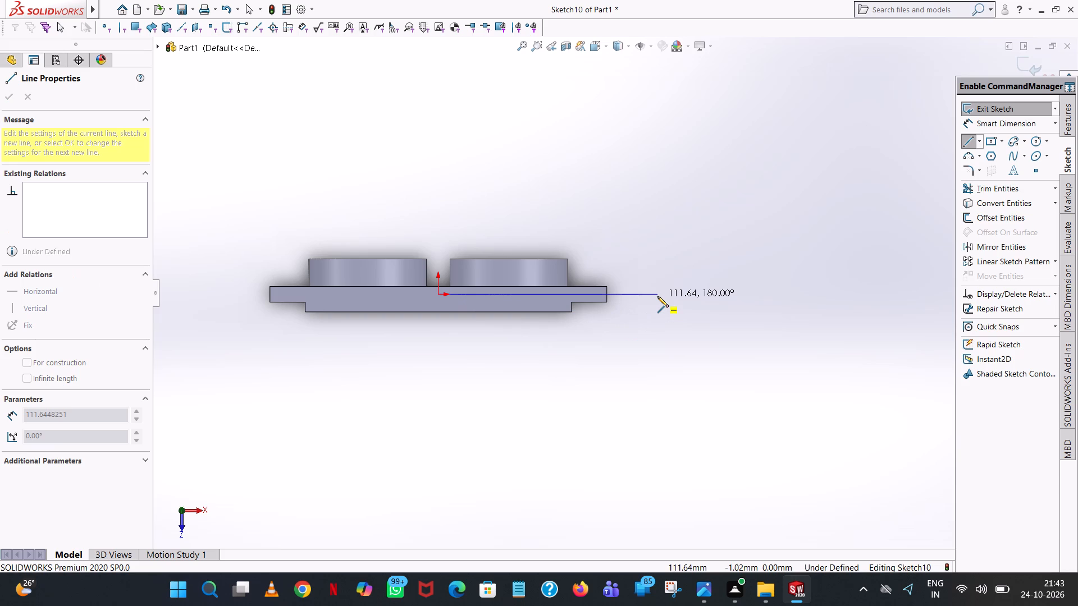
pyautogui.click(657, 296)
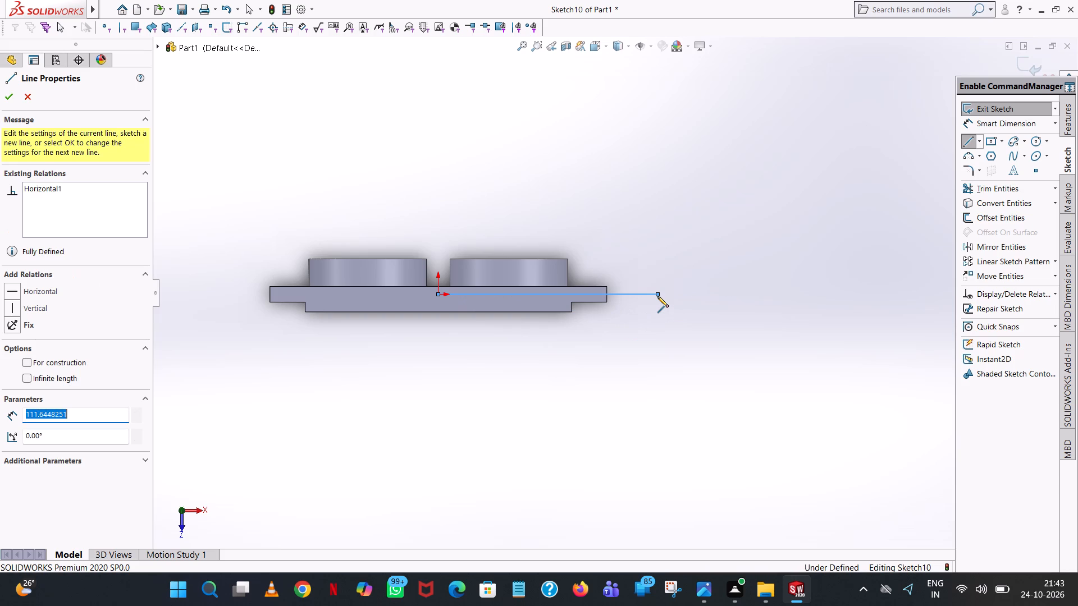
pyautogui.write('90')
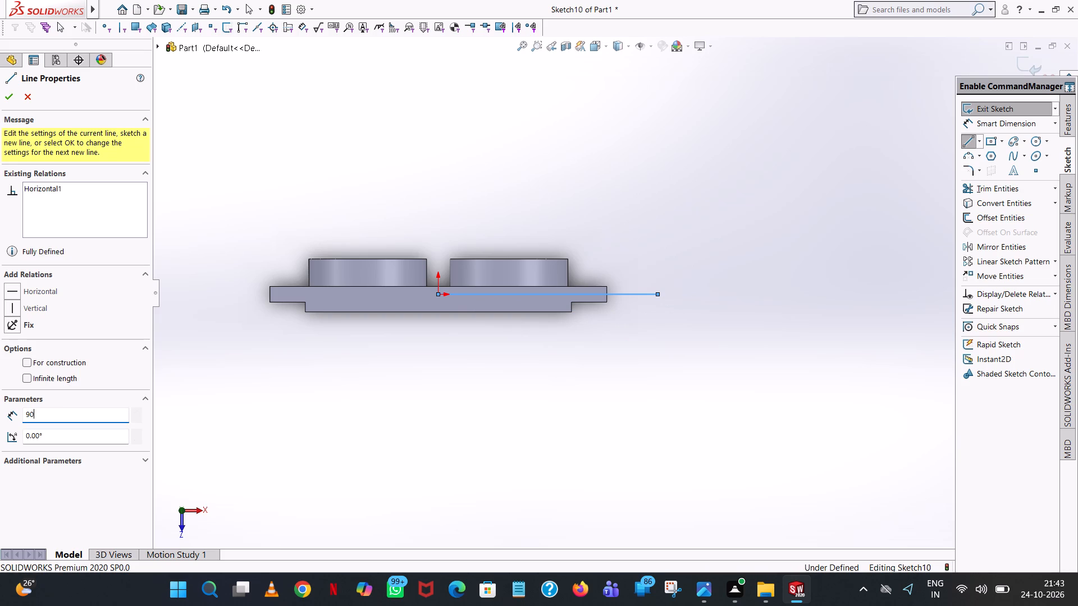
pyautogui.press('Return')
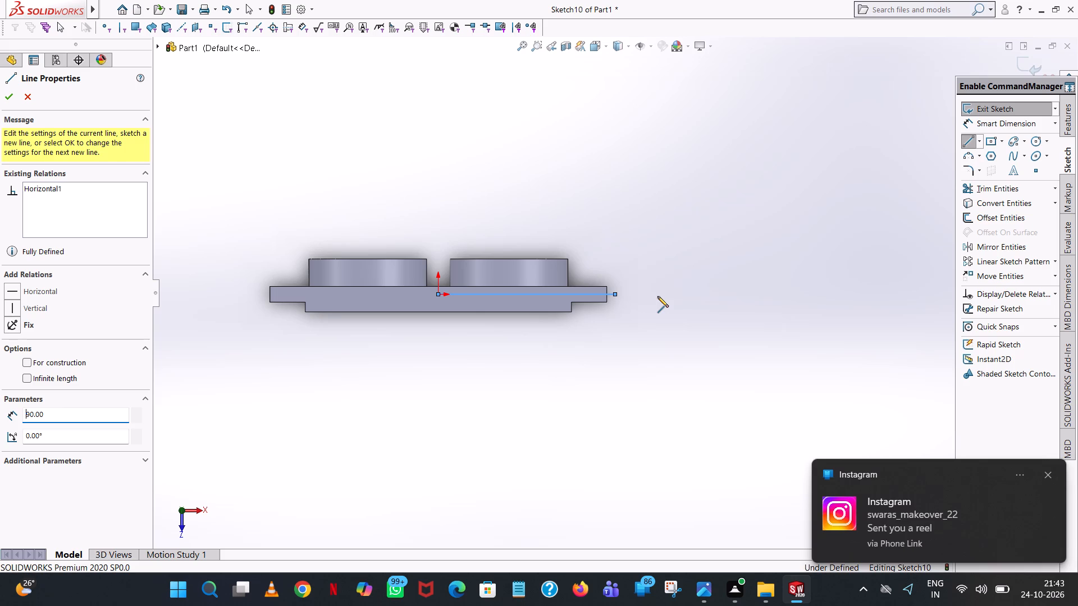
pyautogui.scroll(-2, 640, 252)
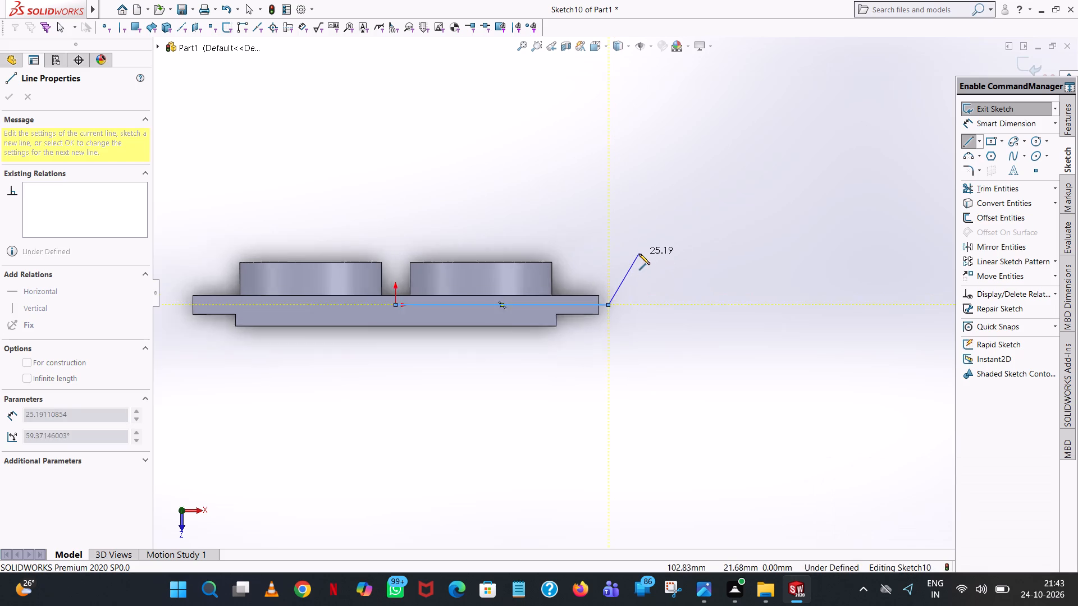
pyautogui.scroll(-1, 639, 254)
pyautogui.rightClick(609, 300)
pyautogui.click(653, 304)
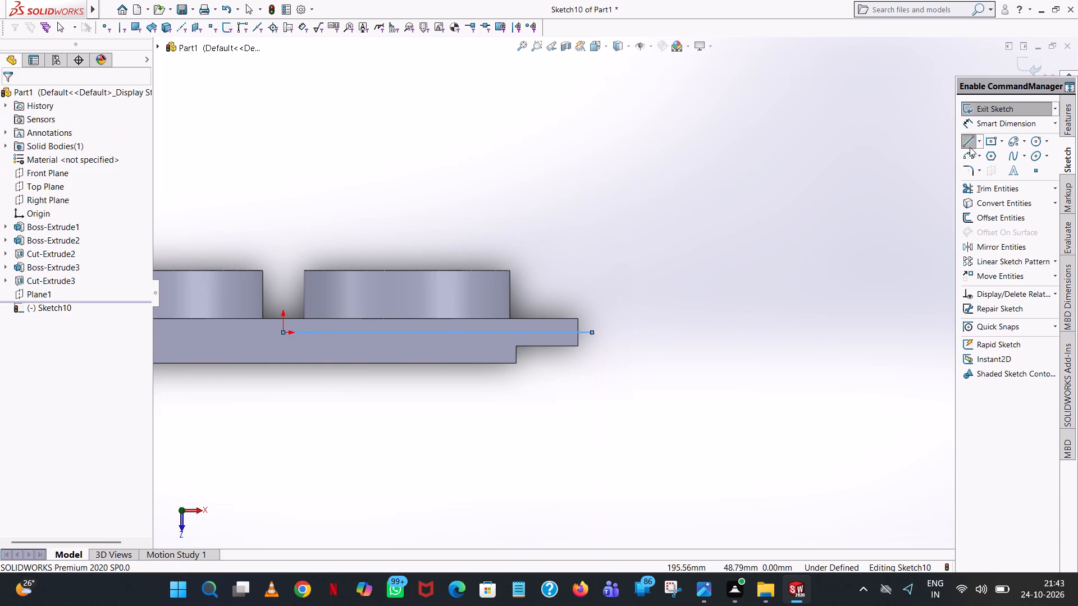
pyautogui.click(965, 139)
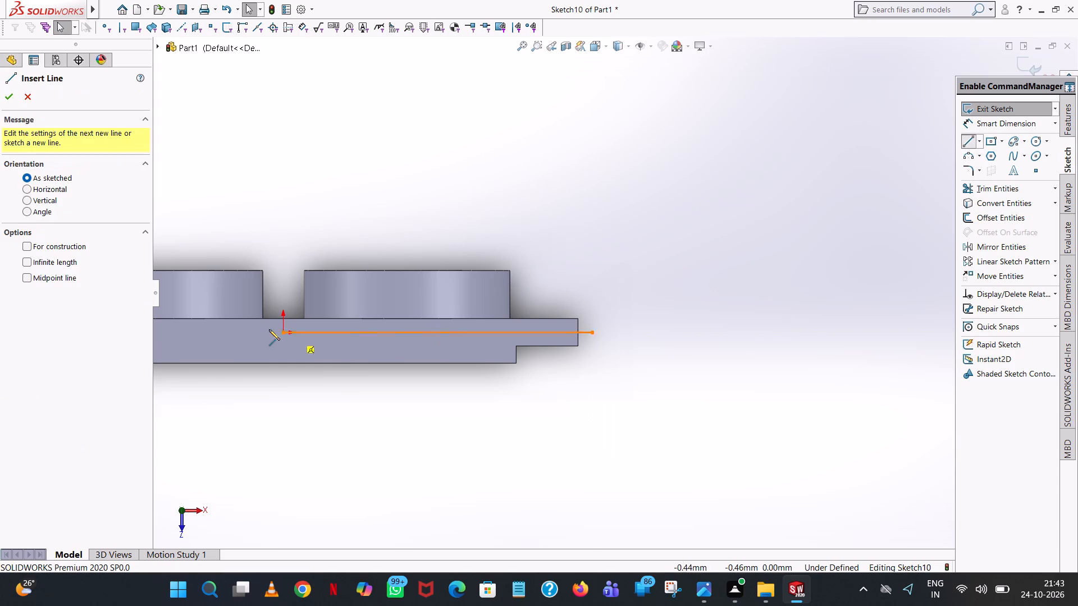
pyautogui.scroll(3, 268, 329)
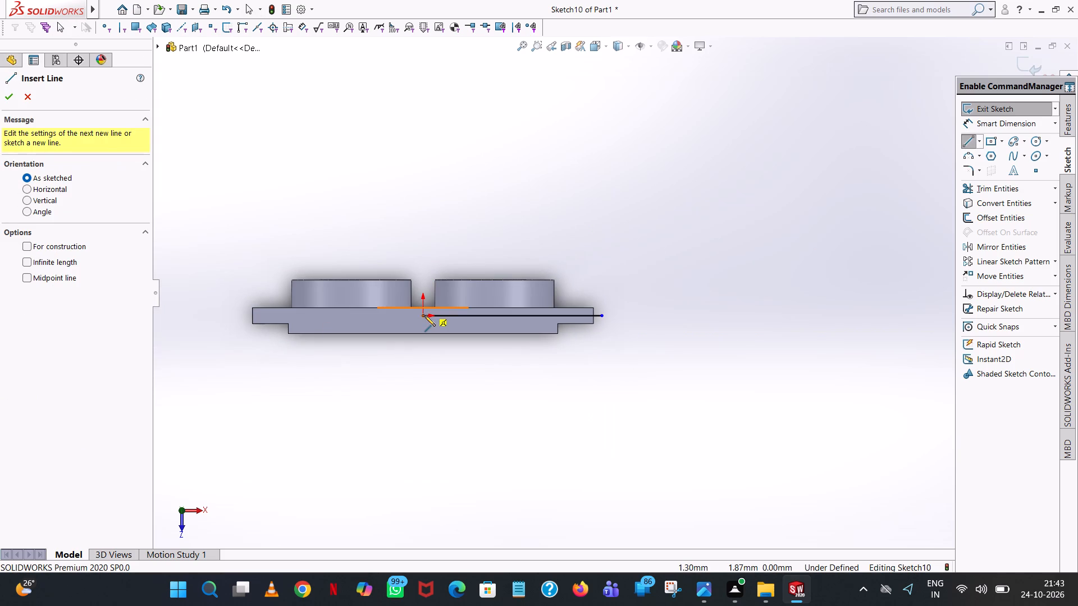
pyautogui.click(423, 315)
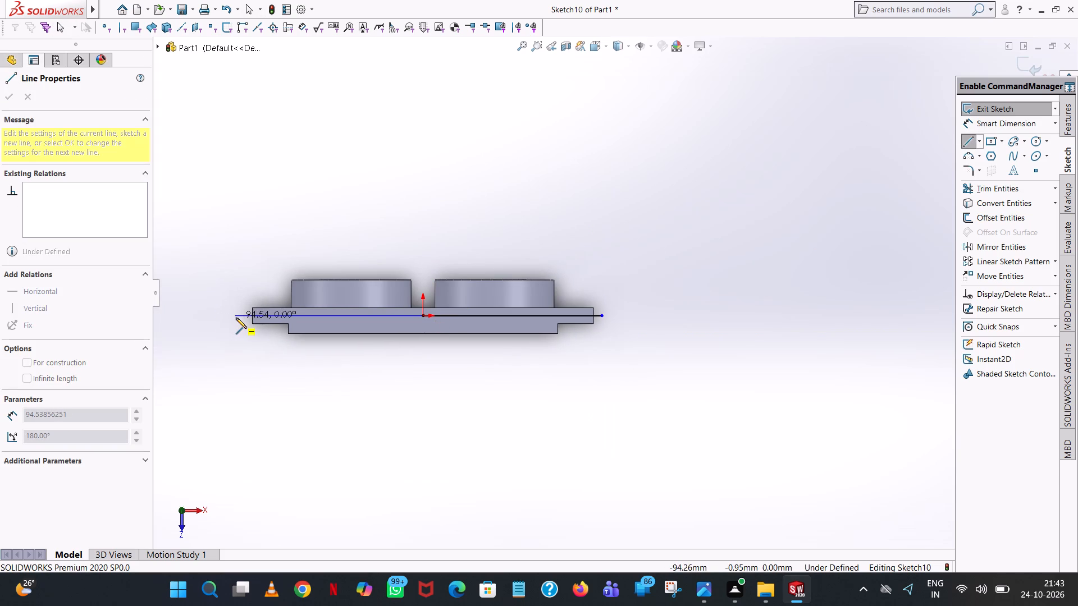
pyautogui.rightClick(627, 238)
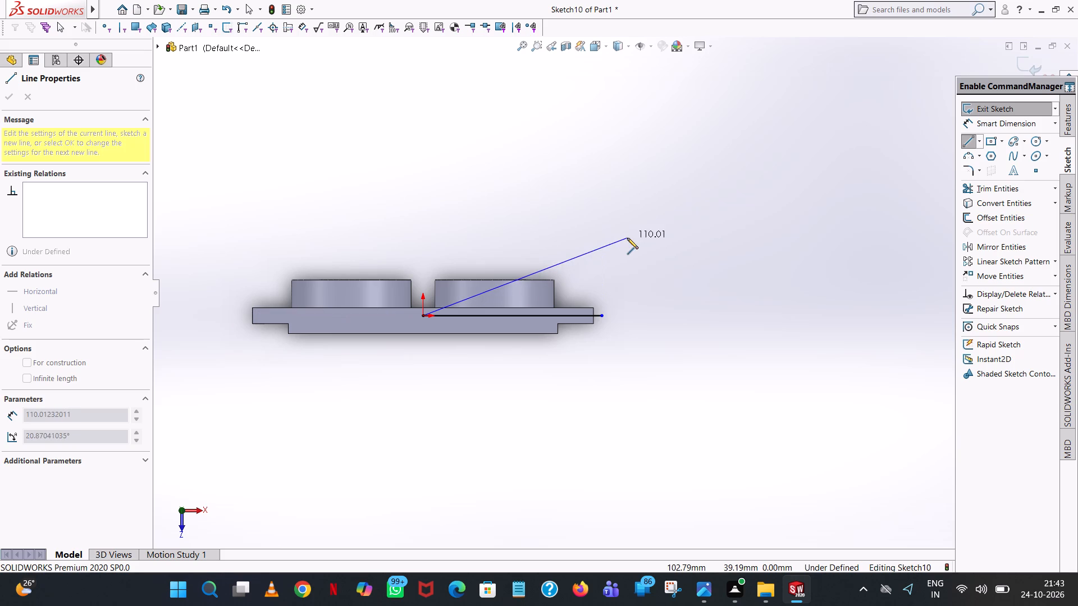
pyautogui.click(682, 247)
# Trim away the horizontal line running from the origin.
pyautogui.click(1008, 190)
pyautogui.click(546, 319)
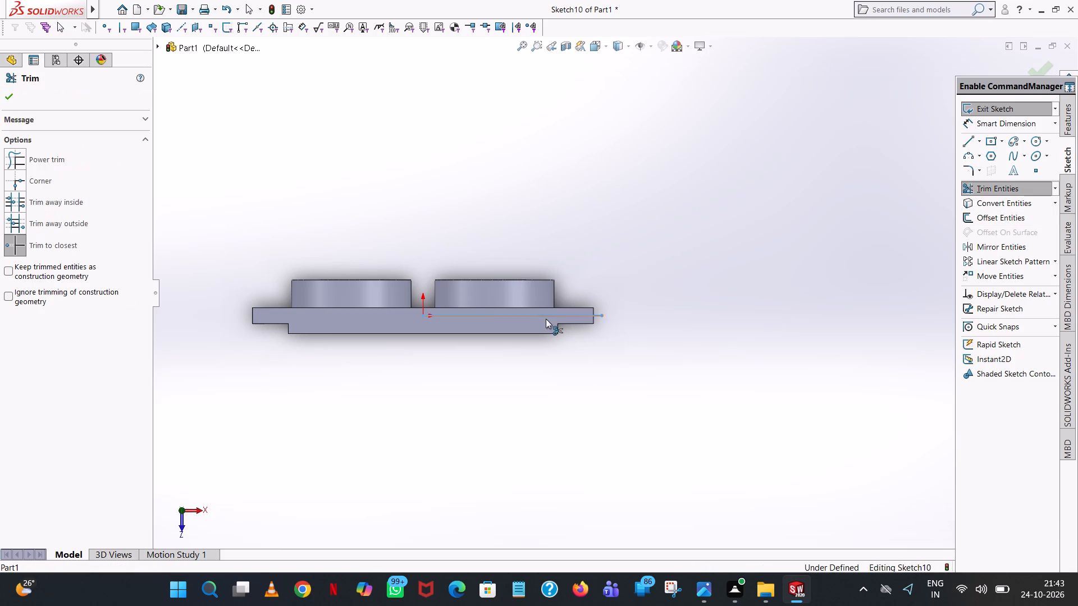
# Sketch a 76 mm vertical line from the lower corner of the plate's +X end, rising past the round bosses.
pyautogui.click(966, 146)
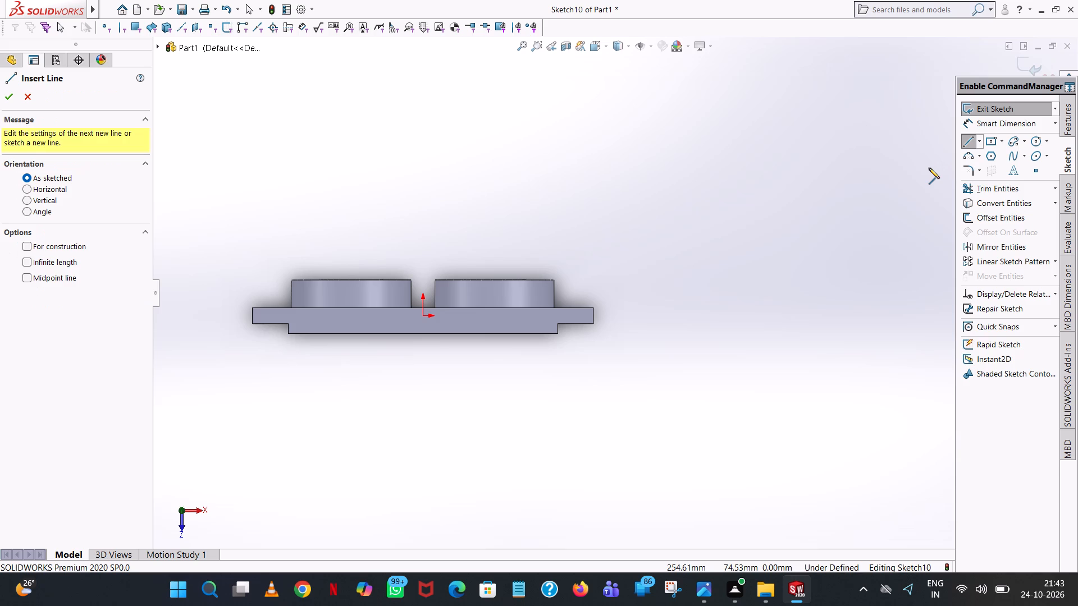
pyautogui.click(593, 323)
pyautogui.click(592, 145)
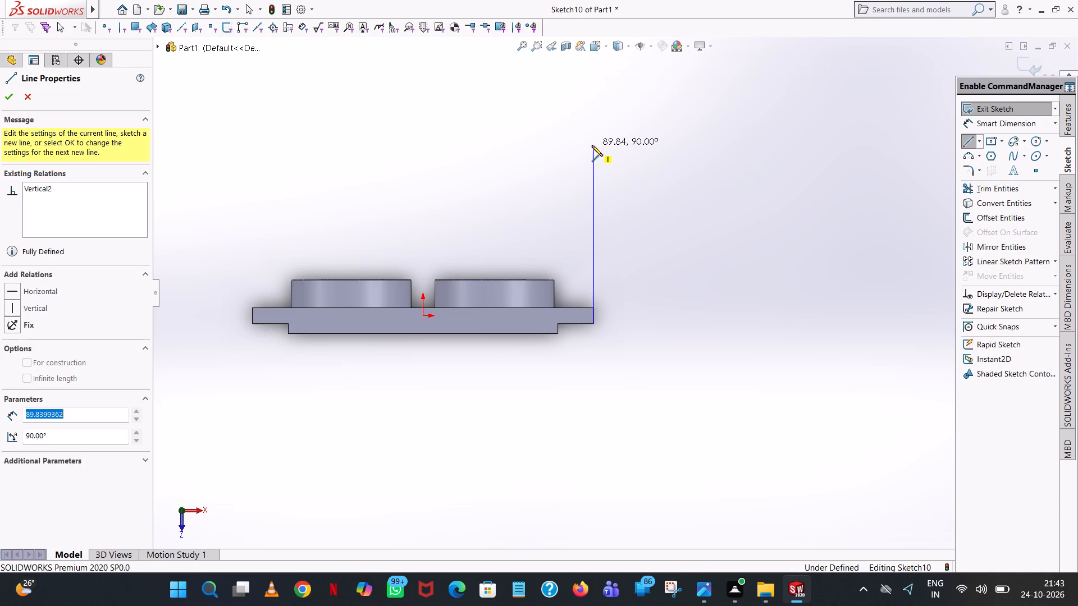
pyautogui.write('76')
pyautogui.press('Return')
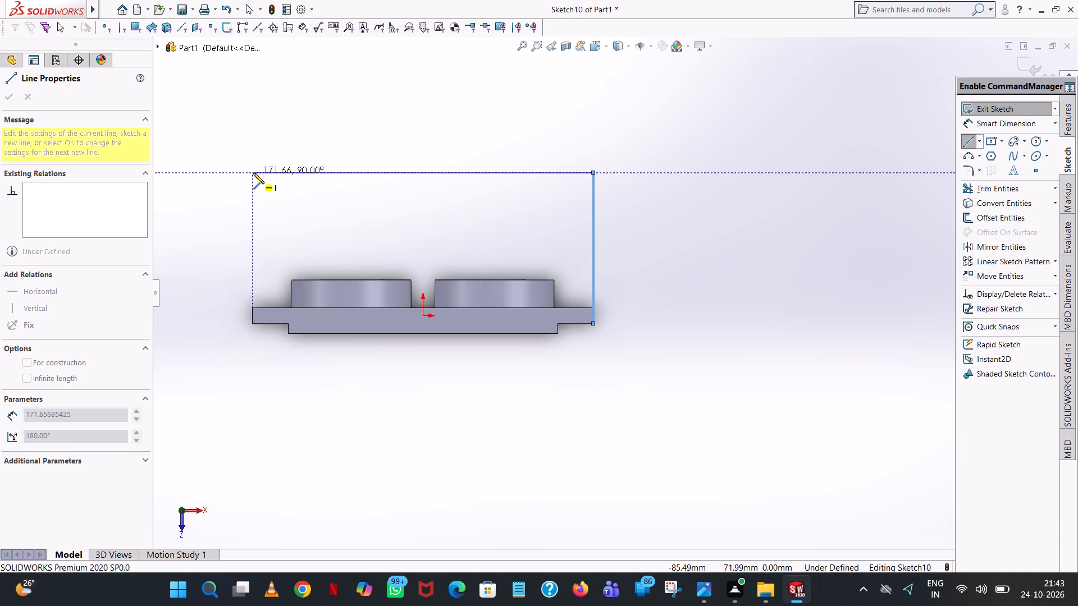
# Continue the line chain across to the plate's -X end, down 8 mm, and back horizontally to the vertical line, closing a thin rectangle.
pyautogui.click(253, 173)
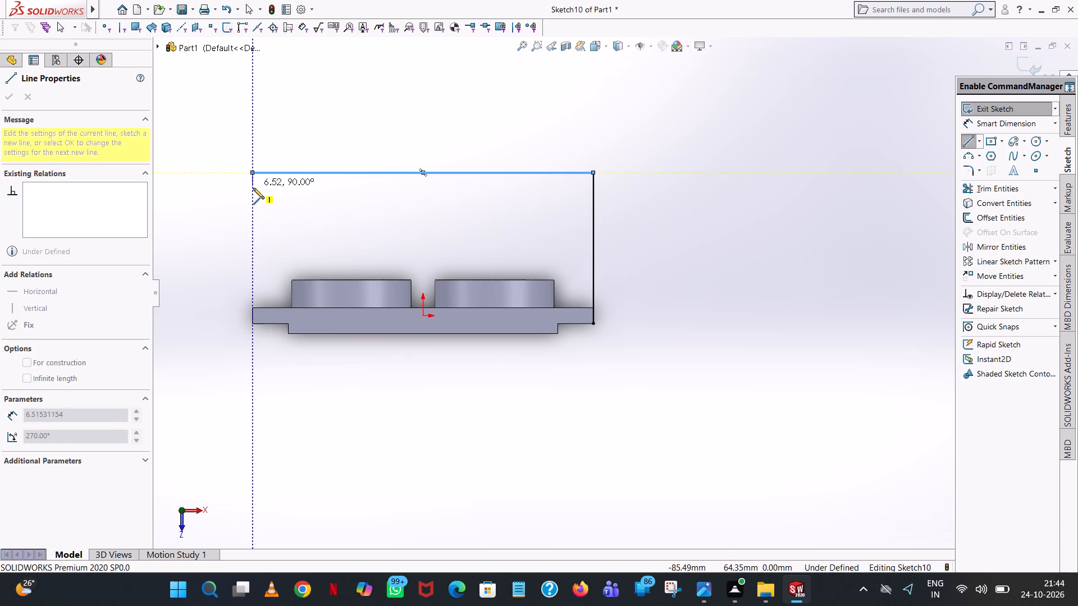
pyautogui.click(253, 188)
pyautogui.press('8')
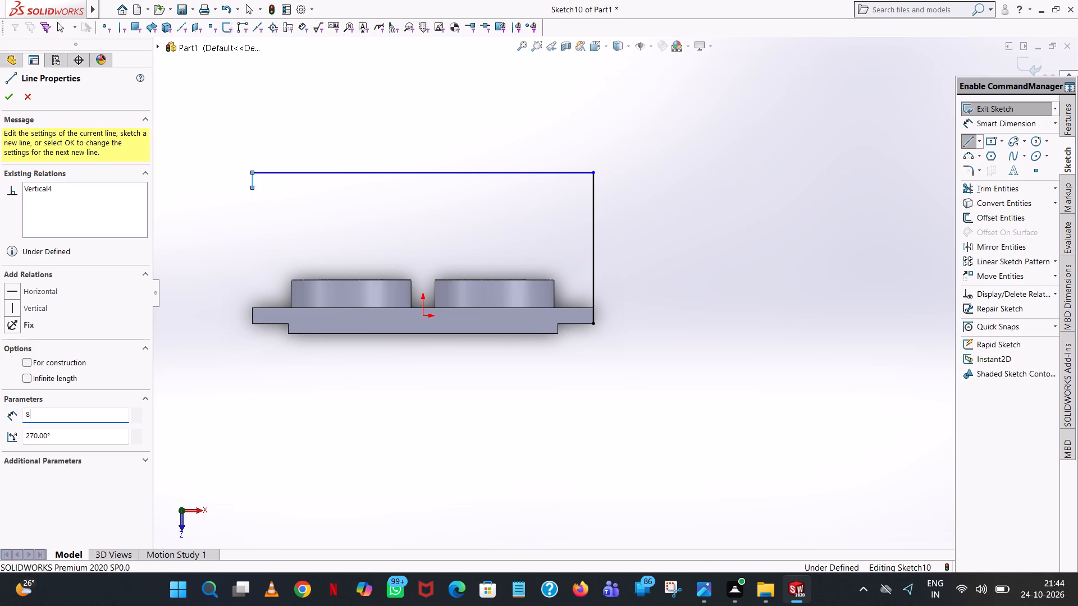
pyautogui.press('Return')
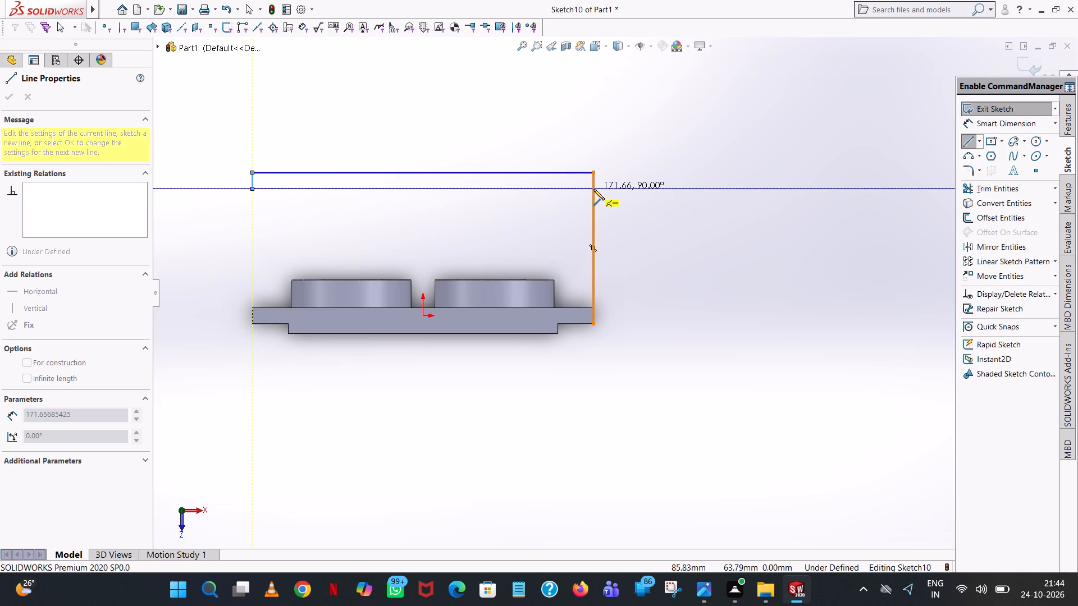
pyautogui.click(593, 189)
pyautogui.rightClick(593, 189)
pyautogui.click(636, 199)
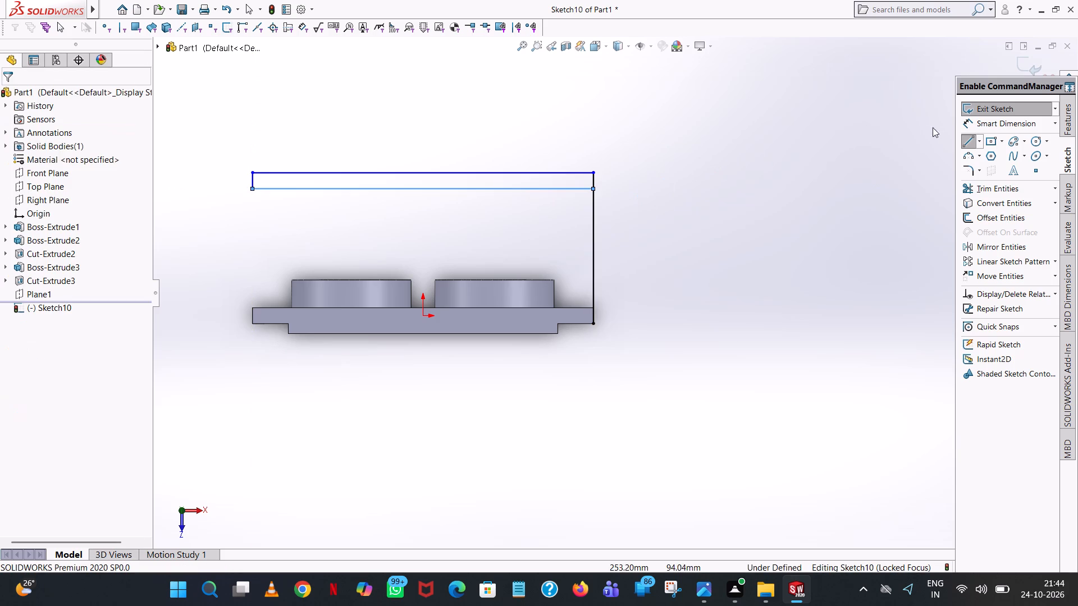
# Trim off the part of the vertical line between the thin rectangle and the plate.
pyautogui.click(979, 186)
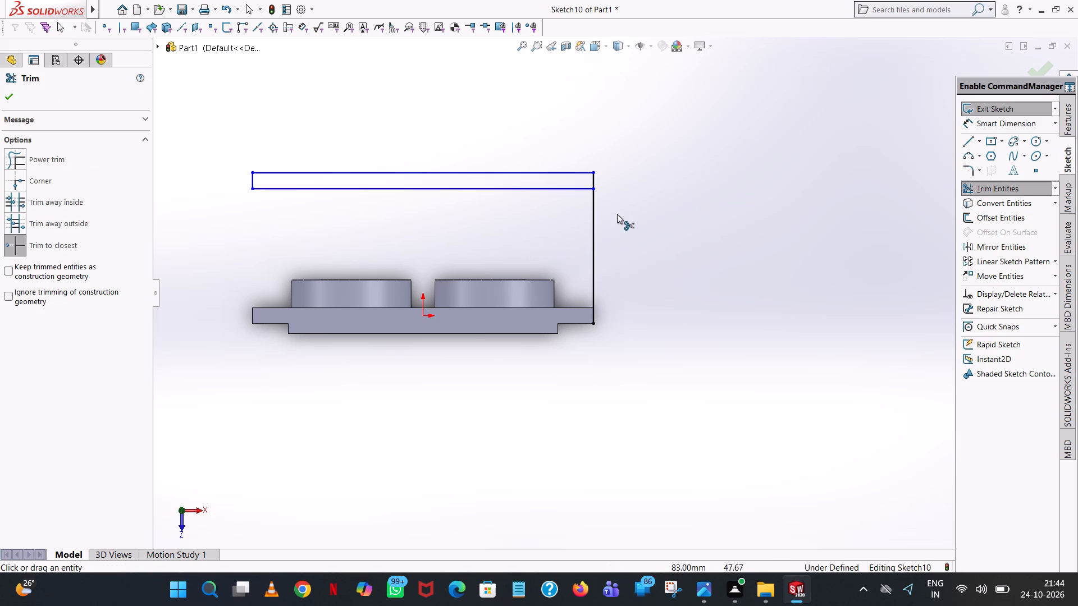
pyautogui.click(590, 231)
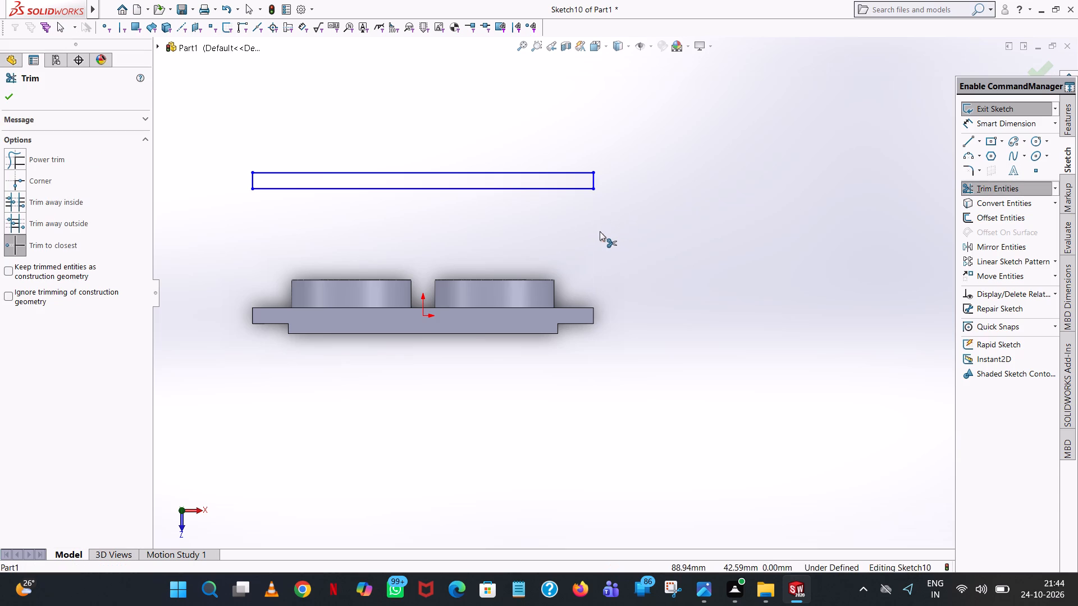
# Dimension the thin rectangle's length and its height, keeping both as drawn.
pyautogui.click(1026, 124)
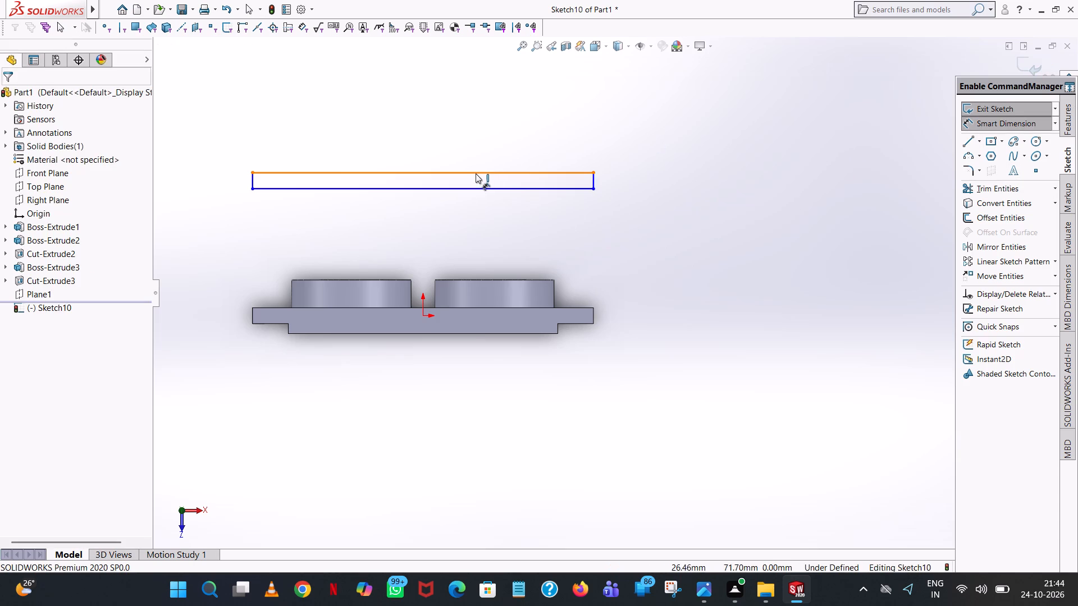
pyautogui.click(476, 173)
pyautogui.click(474, 98)
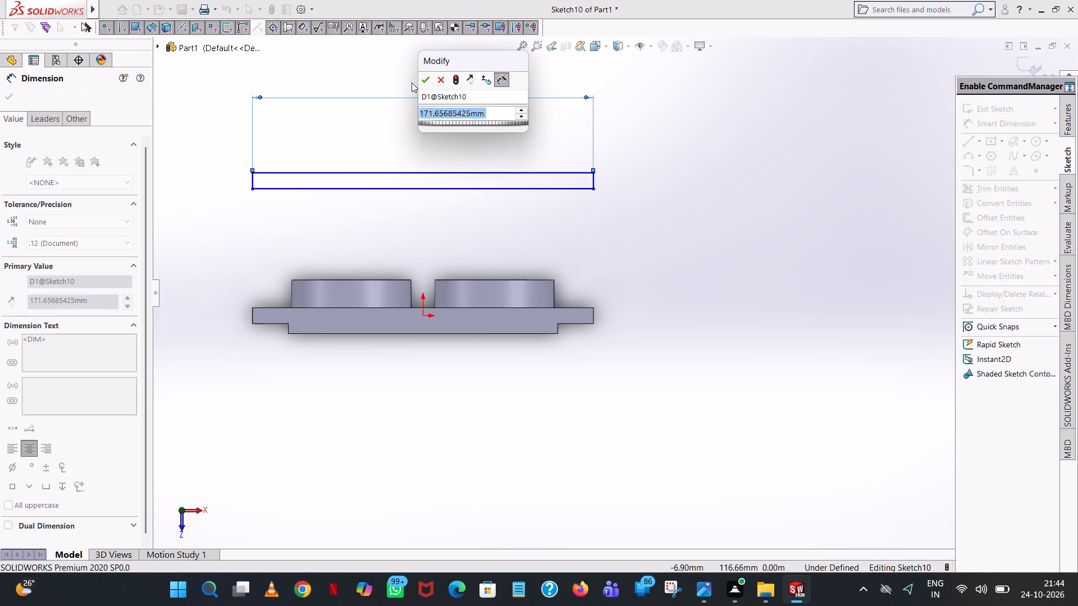
pyautogui.click(423, 79)
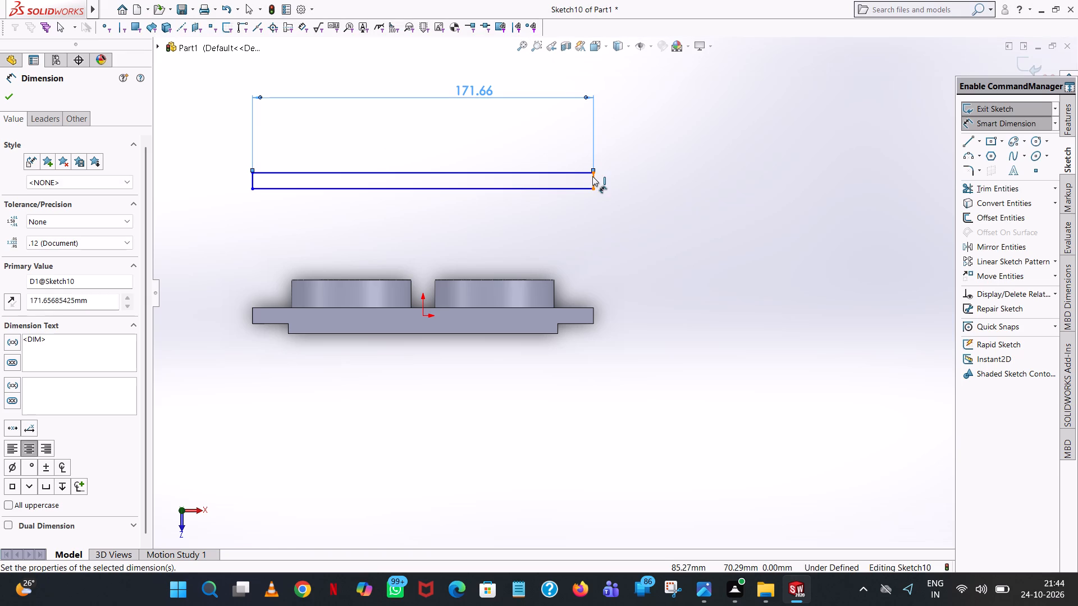
pyautogui.click(592, 176)
pyautogui.click(639, 176)
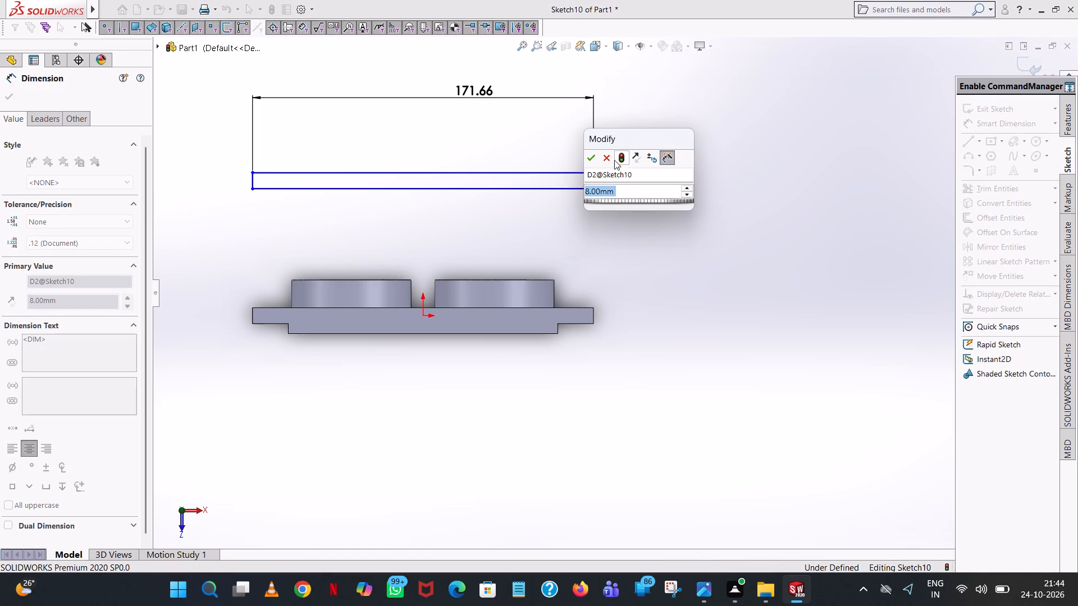
pyautogui.click(590, 157)
pyautogui.click(709, 131)
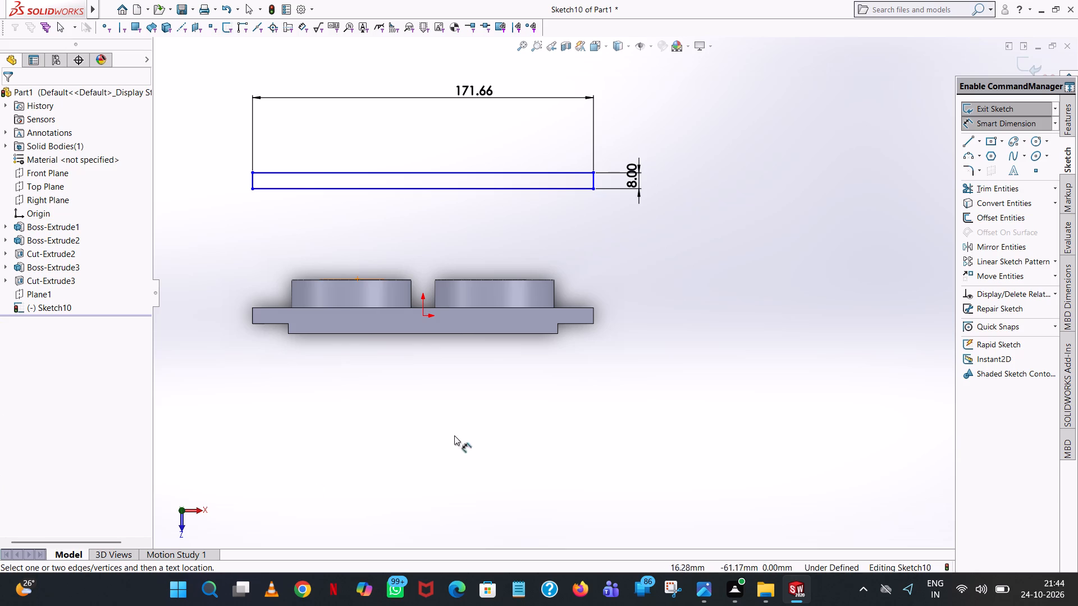
# Dimension the thin rectangle's far long edge to the plate's lower +X corner, keeping 76 mm.
pyautogui.click(363, 190)
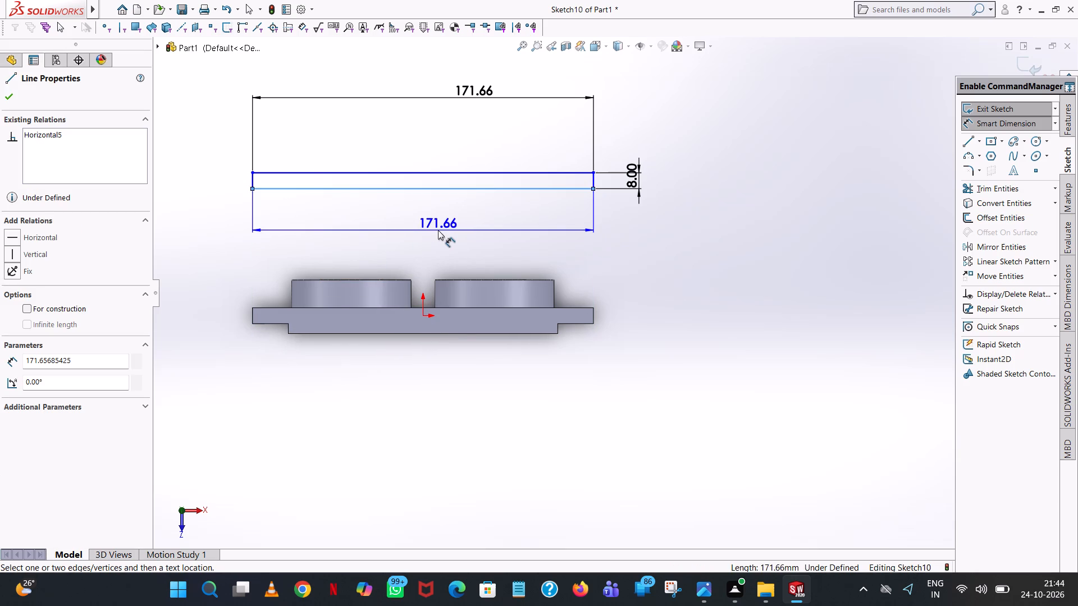
pyautogui.press('Escape')
pyautogui.click(511, 172)
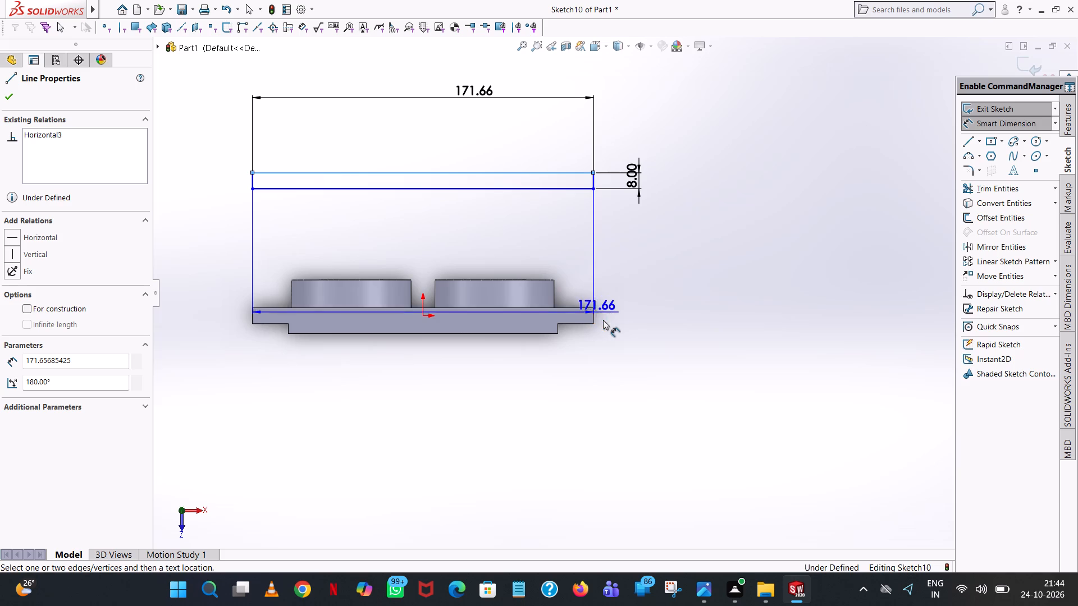
pyautogui.click(593, 323)
pyautogui.click(769, 276)
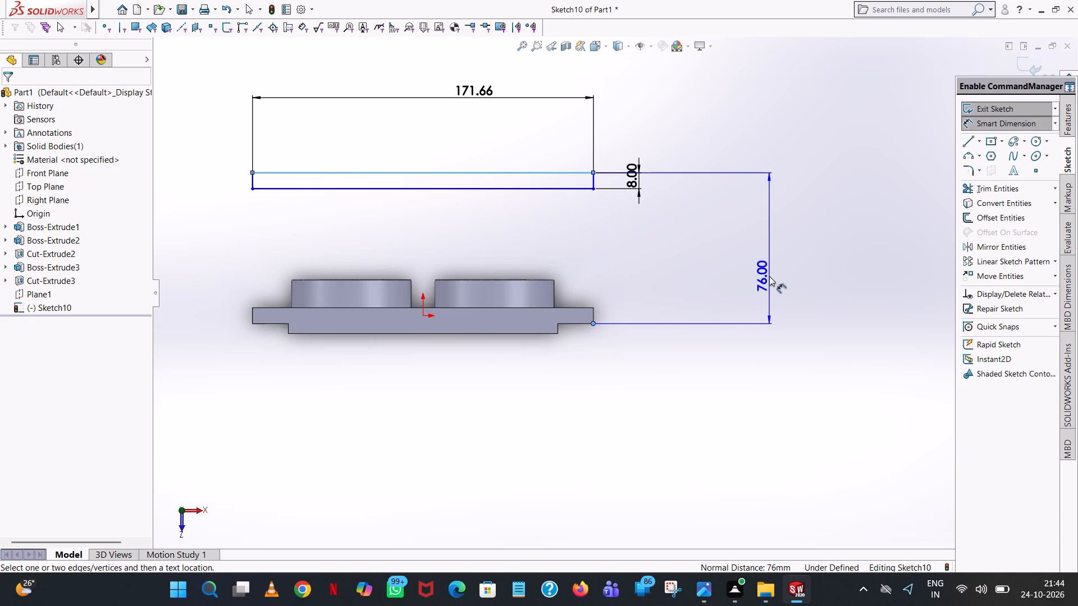
pyautogui.click(719, 258)
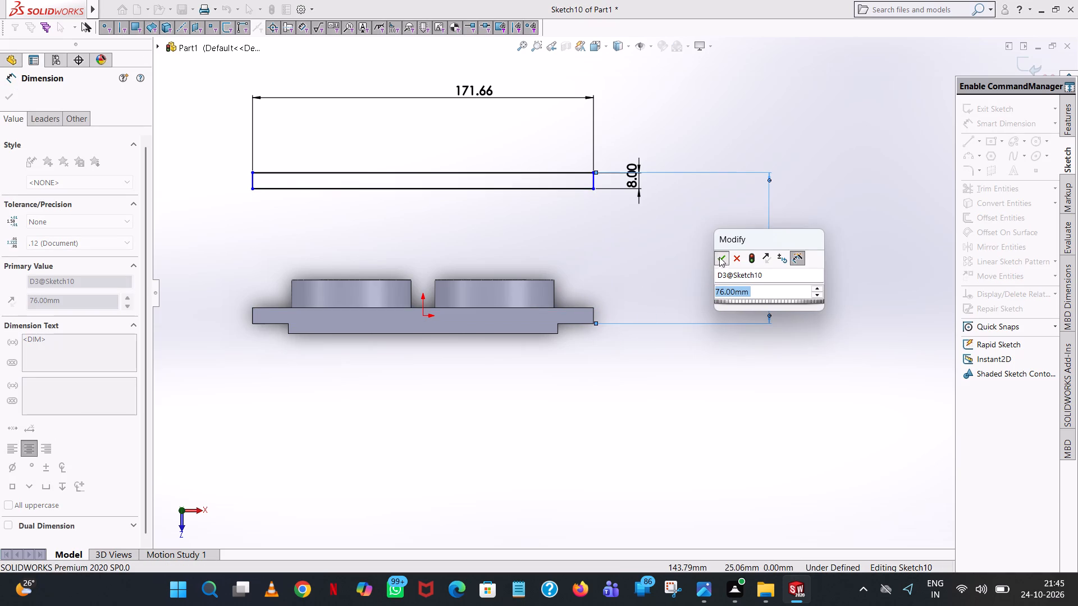
pyautogui.click(689, 152)
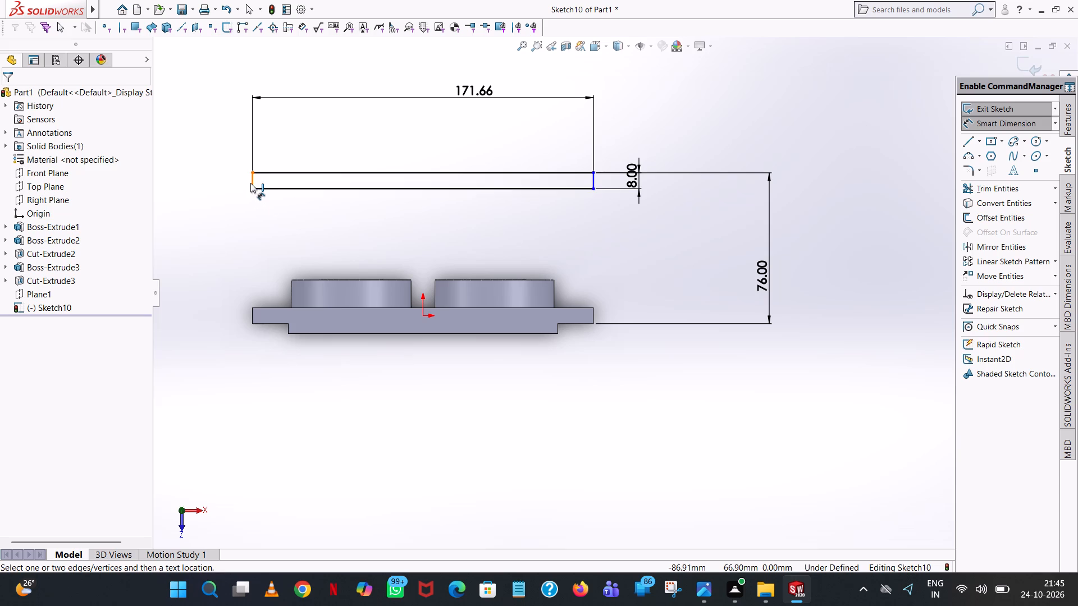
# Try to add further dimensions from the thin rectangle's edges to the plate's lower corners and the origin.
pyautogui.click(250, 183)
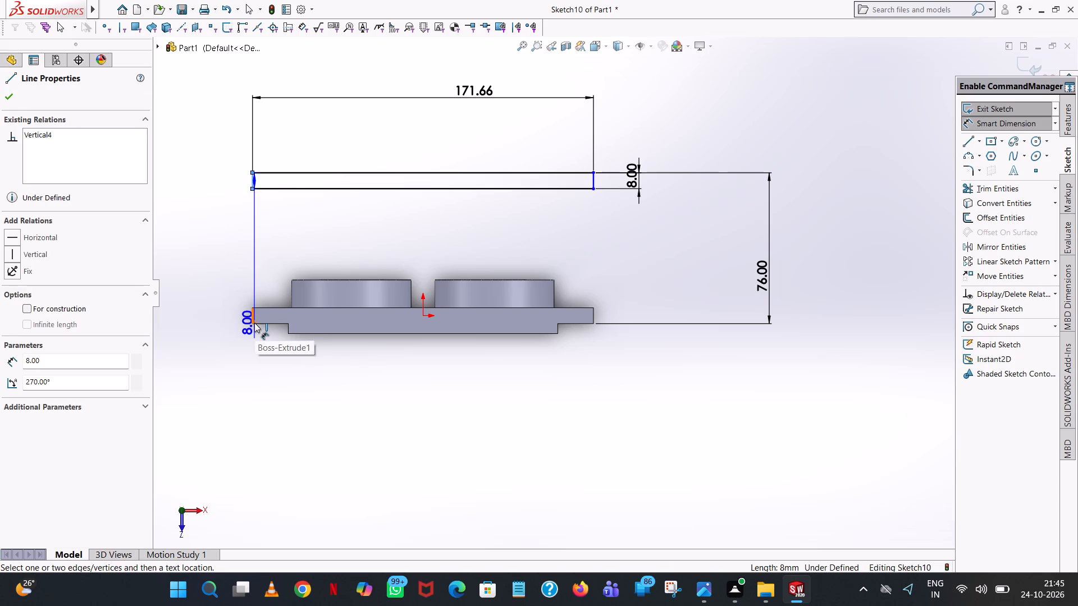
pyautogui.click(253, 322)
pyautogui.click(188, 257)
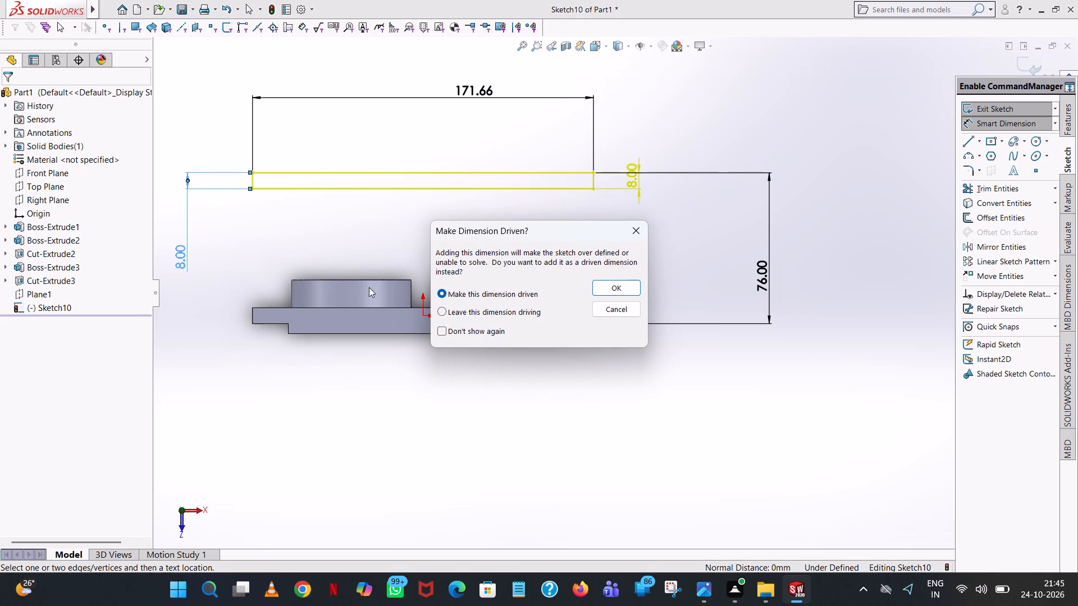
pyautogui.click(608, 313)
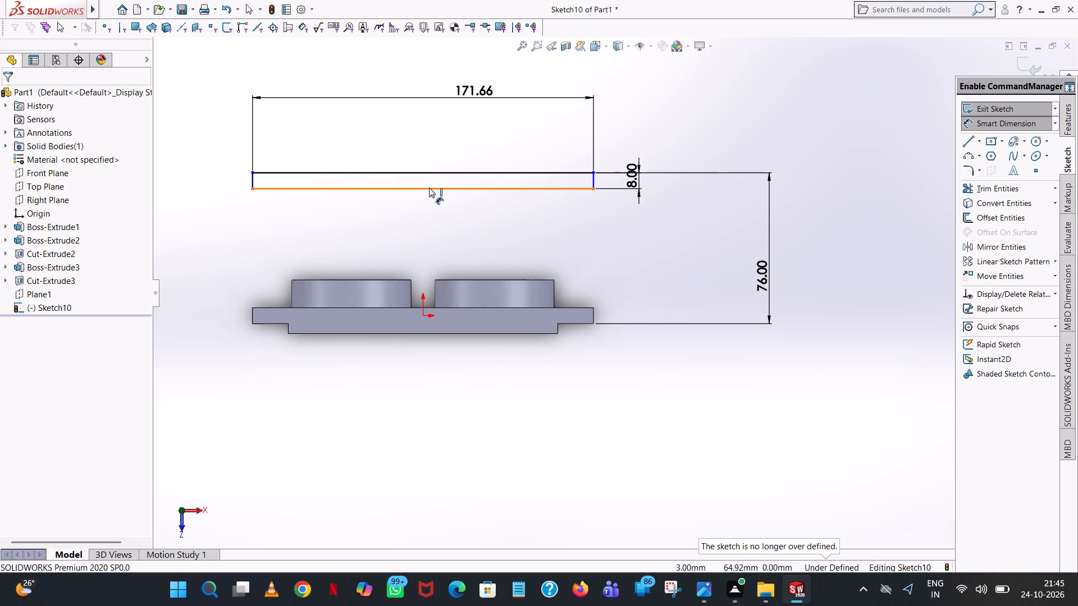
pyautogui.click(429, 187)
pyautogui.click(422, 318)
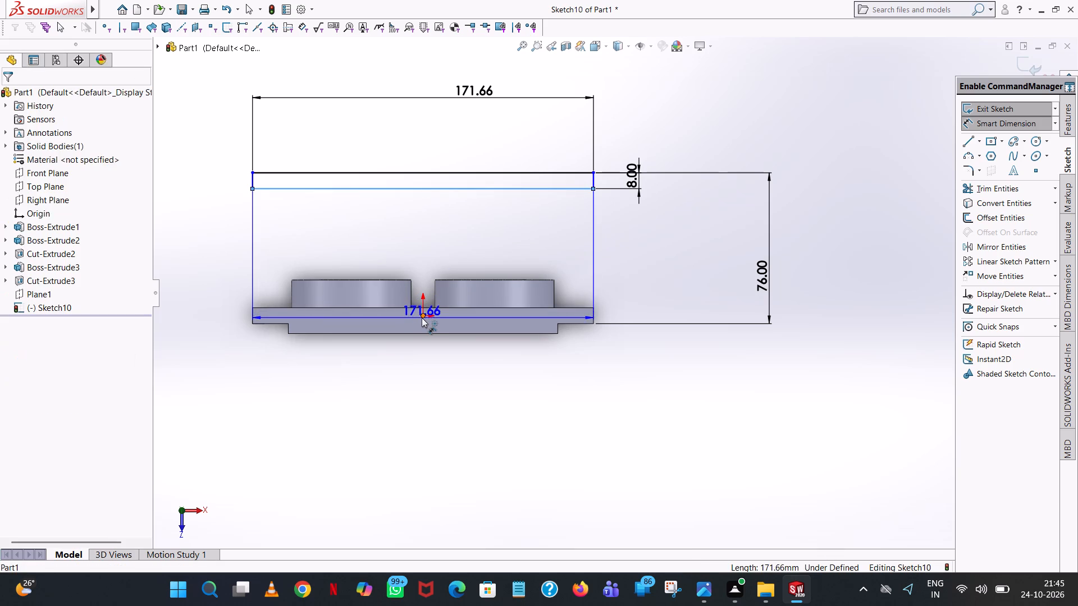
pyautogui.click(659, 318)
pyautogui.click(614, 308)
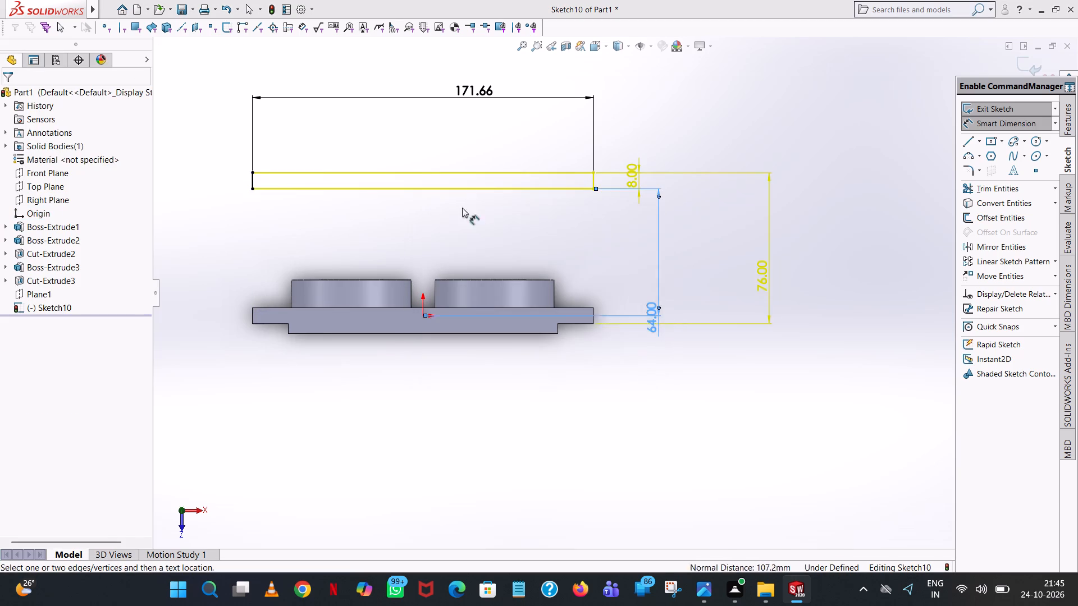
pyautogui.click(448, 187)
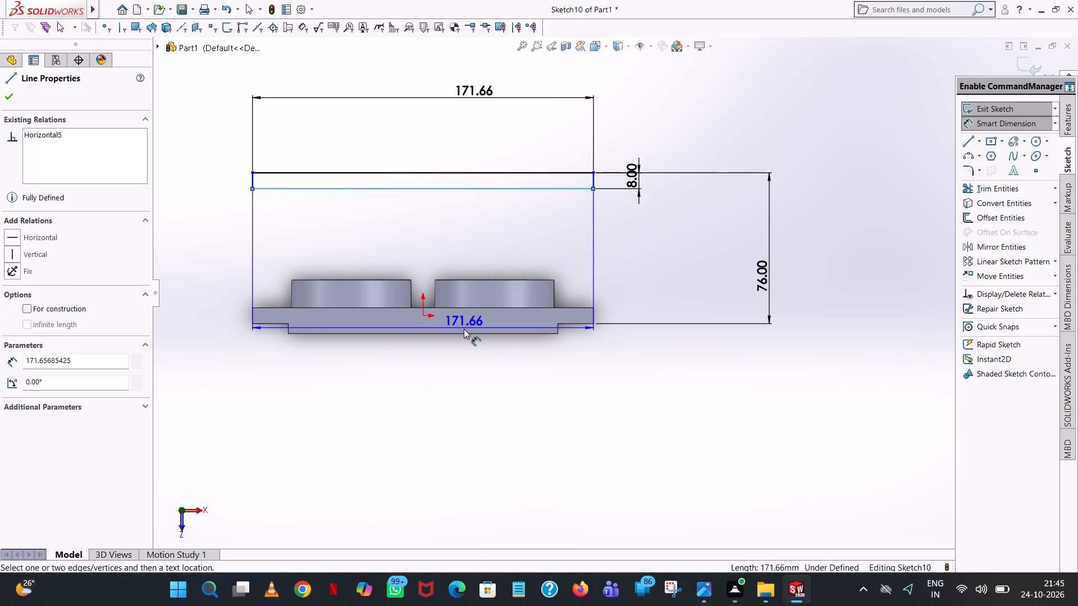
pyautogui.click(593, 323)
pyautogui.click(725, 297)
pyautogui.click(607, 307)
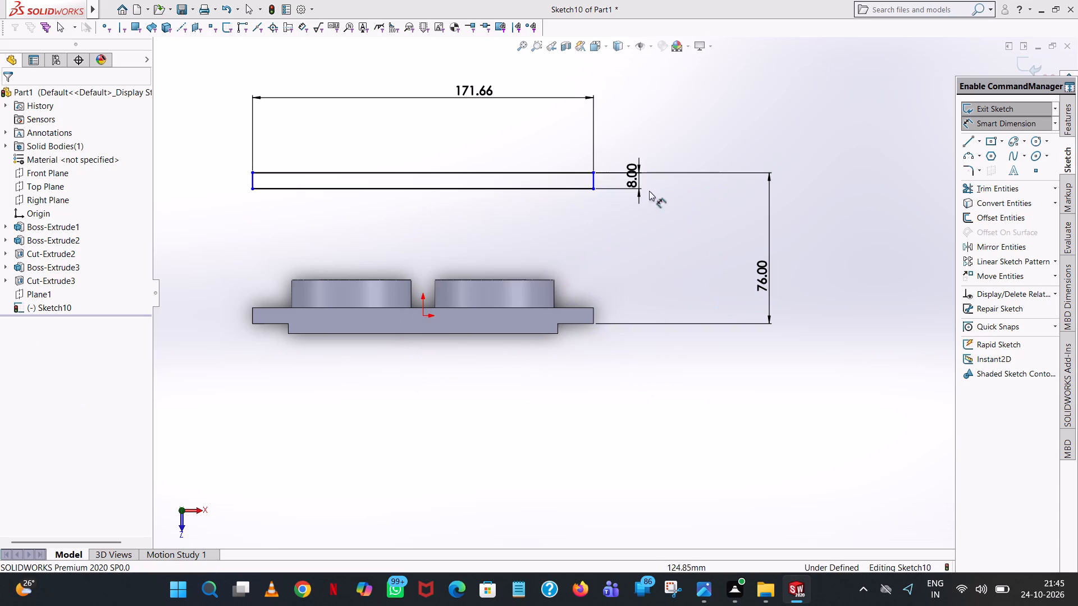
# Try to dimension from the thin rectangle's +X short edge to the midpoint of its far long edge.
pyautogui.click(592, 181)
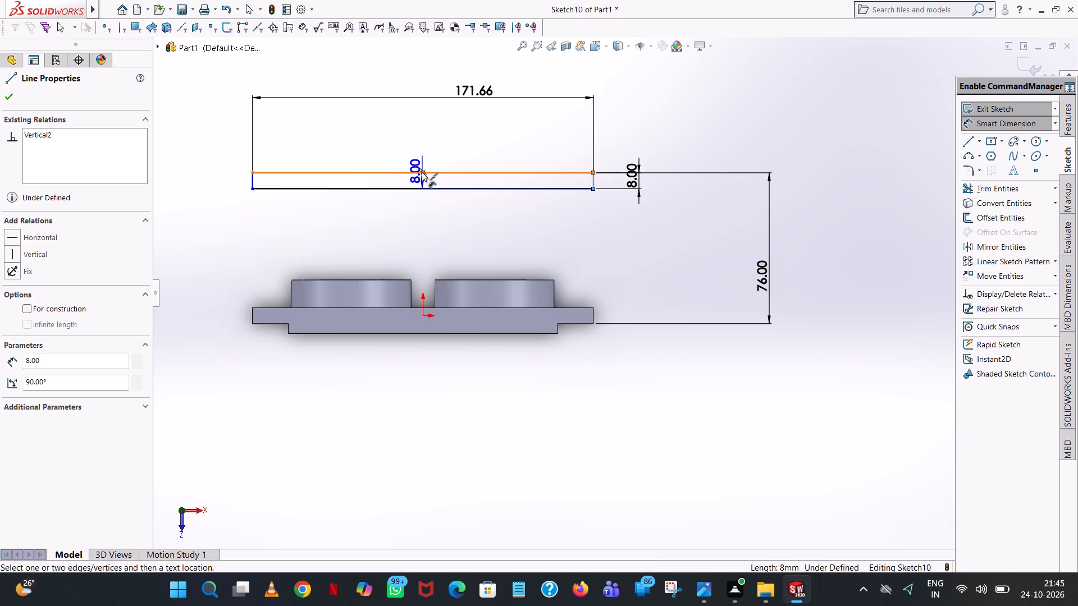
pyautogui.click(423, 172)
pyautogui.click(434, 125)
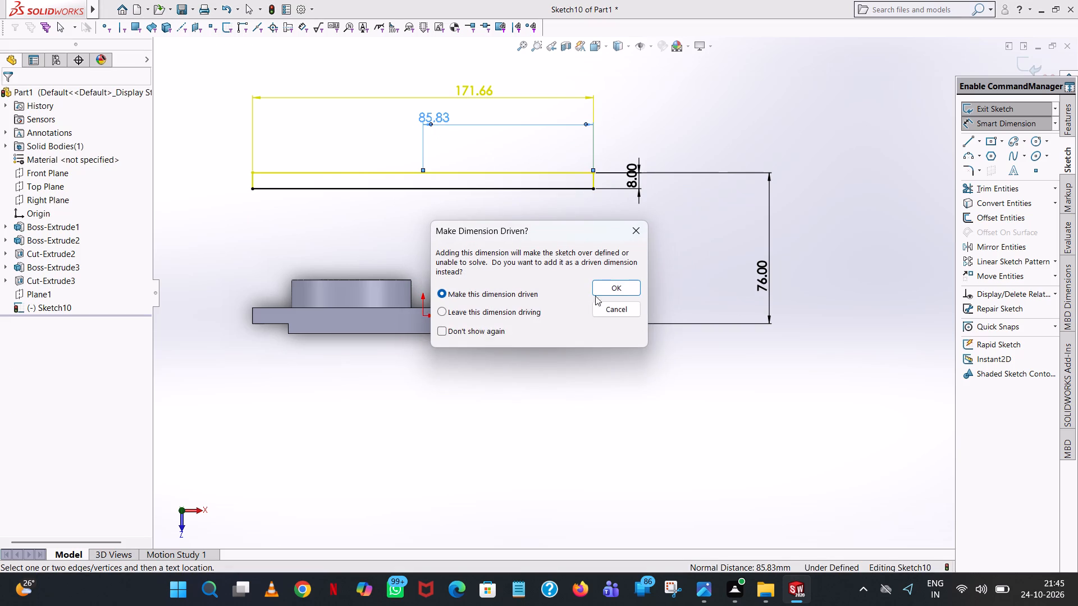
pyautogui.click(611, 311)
# Extrude the thin rectangle as a blind boss 90 mm (102-12) in the reversed direction, toward -Y, with Merge result on.
pyautogui.click(1067, 105)
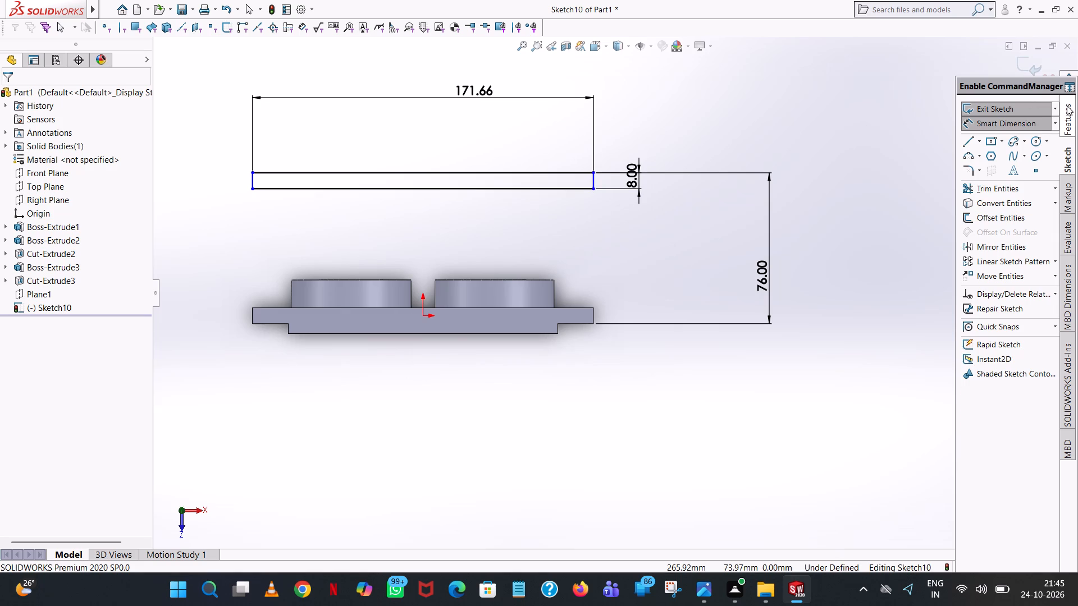
pyautogui.click(1015, 106)
pyautogui.moveTo(536, 403); pyautogui.dragTo(440, 87, button='middle')
pyautogui.scroll(1, 549, 170)
pyautogui.scroll(1, 438, 88)
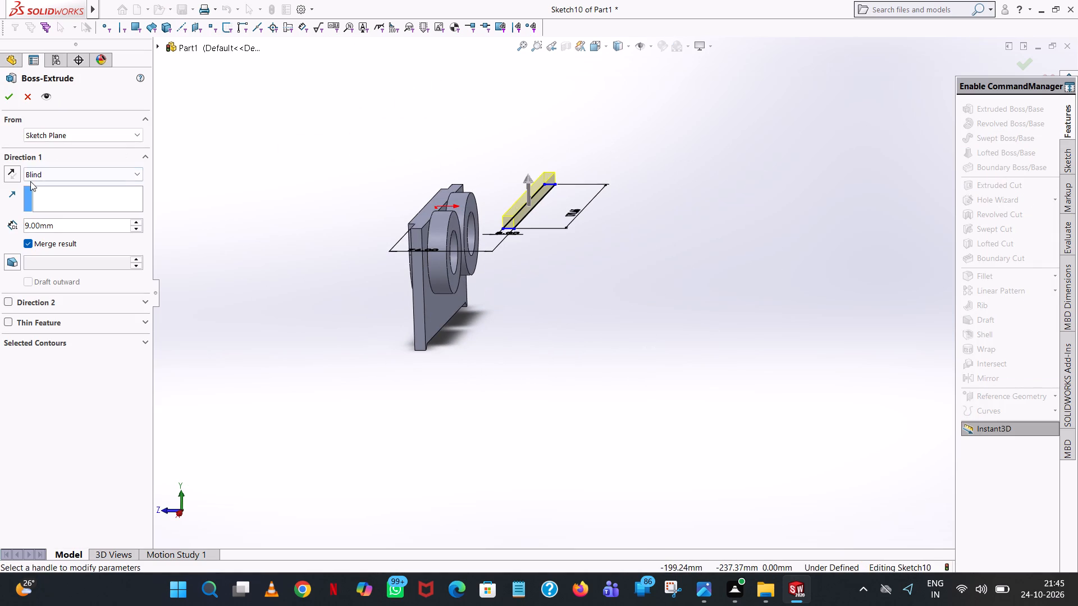
pyautogui.click(13, 173)
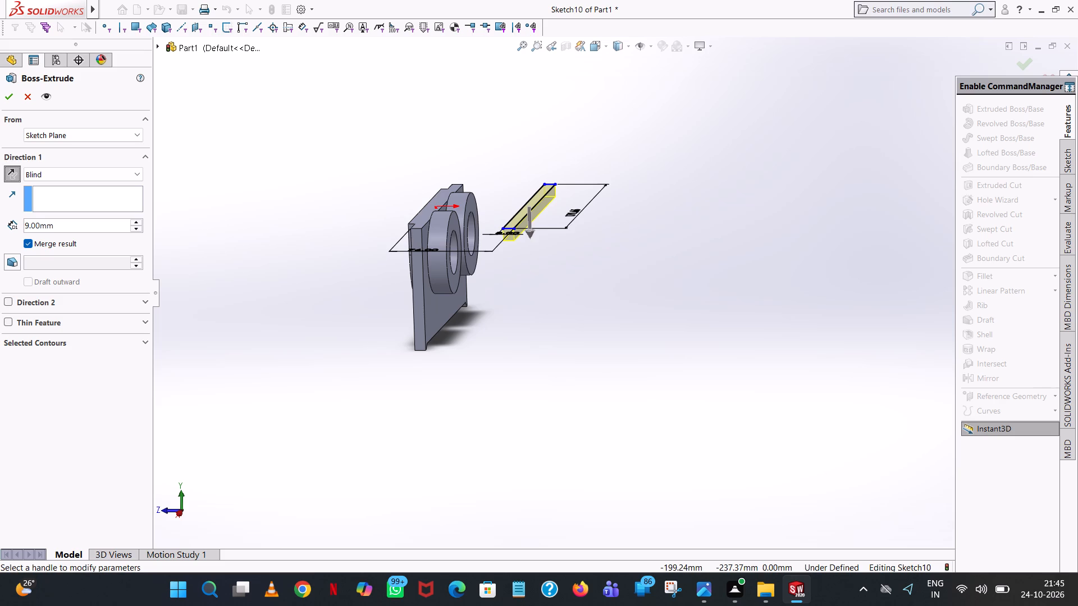
pyautogui.doubleClick(85, 229)
pyautogui.write('102')
pyautogui.write('-12')
pyautogui.press('Return')
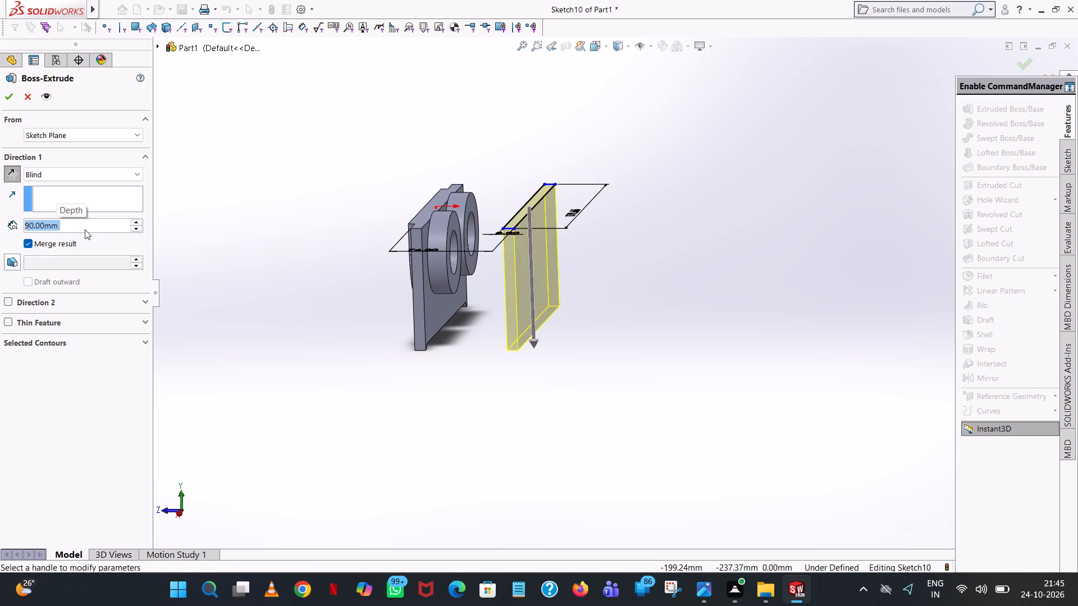
pyautogui.click(8, 95)
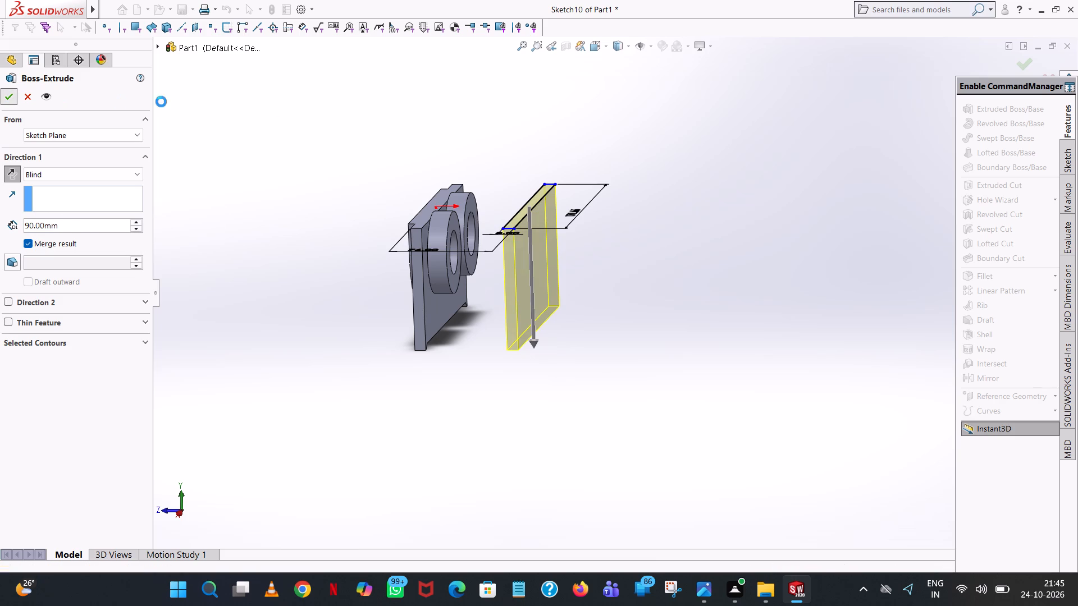
# Examine the new flat plate and its alignment with the bore plate from several sides.
pyautogui.moveTo(436, 148); pyautogui.dragTo(446, 116, button='middle')
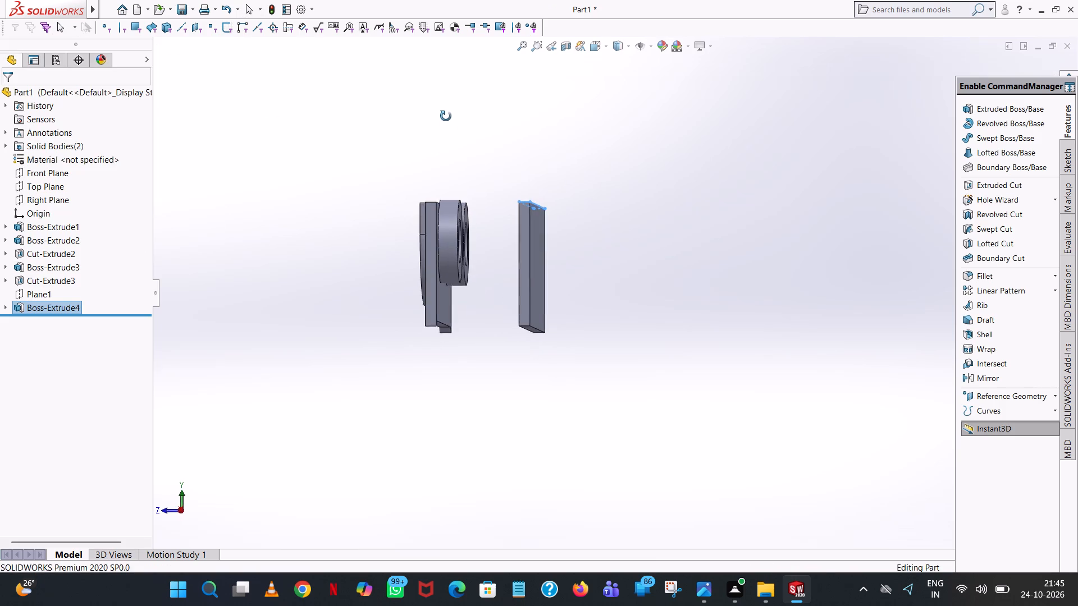
pyautogui.moveTo(446, 116); pyautogui.dragTo(341, 165, button='middle')
pyautogui.scroll(1, 476, 111)
pyautogui.click(478, 118)
pyautogui.moveTo(495, 169); pyautogui.dragTo(500, 196, button='middle')
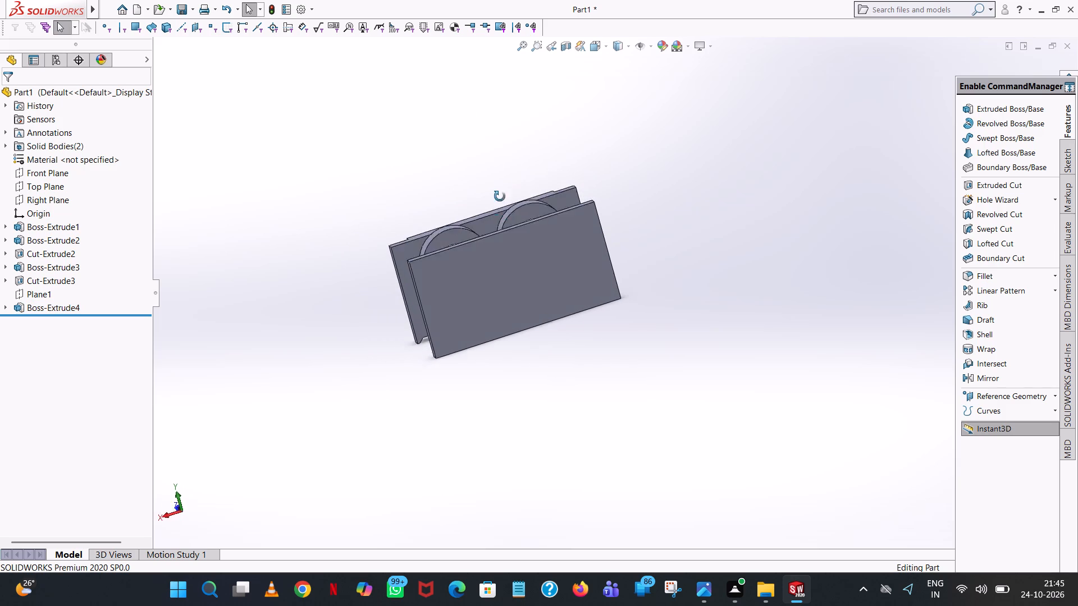
pyautogui.moveTo(500, 196); pyautogui.dragTo(504, 218, button='middle')
pyautogui.moveTo(503, 201); pyautogui.dragTo(378, 264, button='middle')
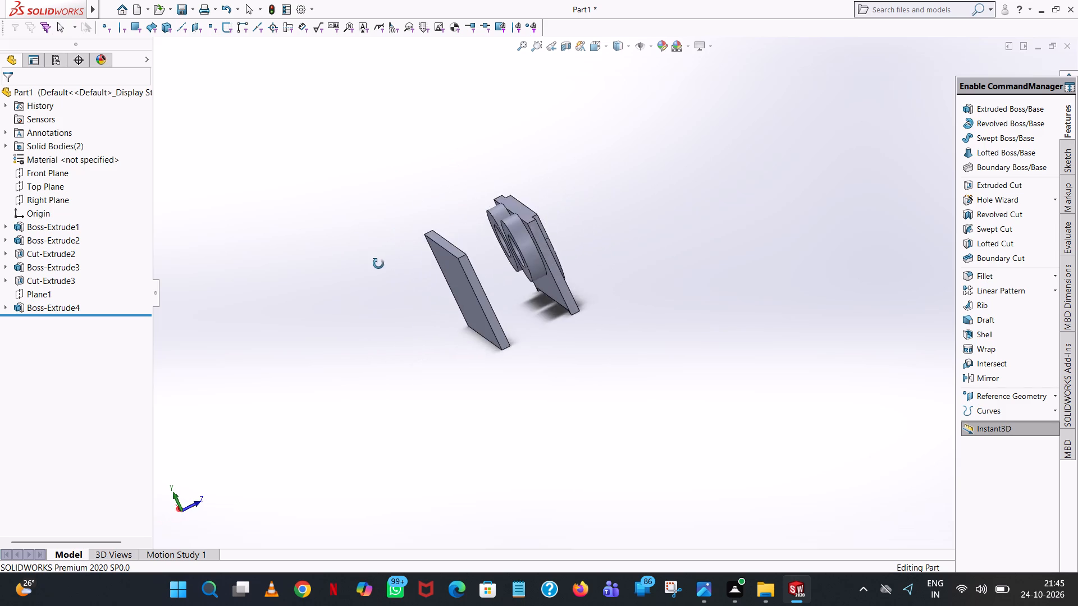
pyautogui.moveTo(378, 264); pyautogui.dragTo(368, 309, button='middle')
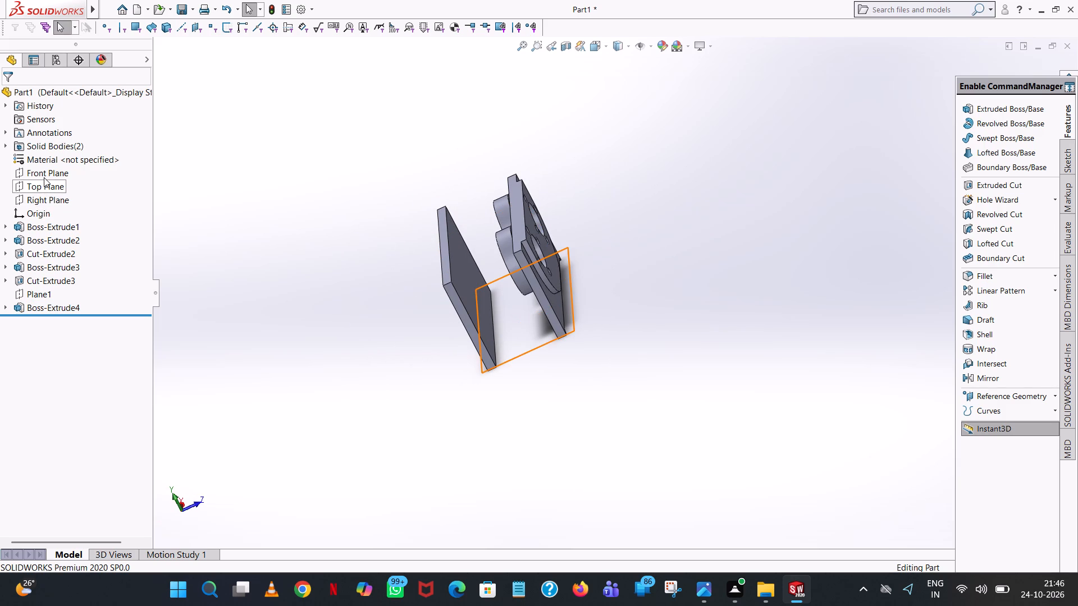
# Mirror Boss-Extrude2, Cut-Extrude2 and Boss-Extrude3 about Plane1 onto the new flat plate.
pyautogui.click(36, 292)
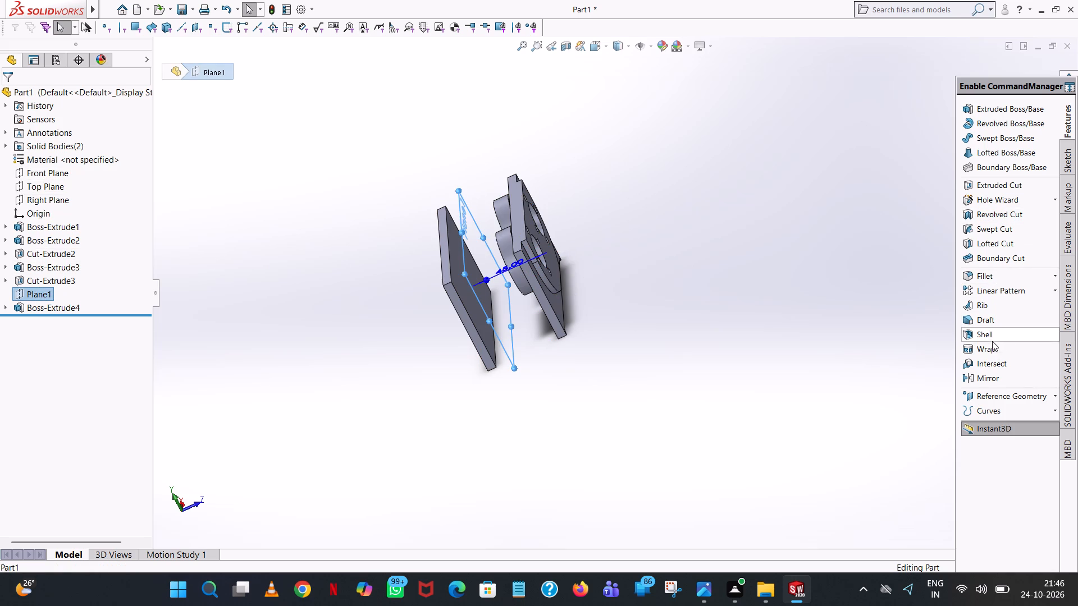
pyautogui.click(993, 378)
pyautogui.scroll(-4, 574, 260)
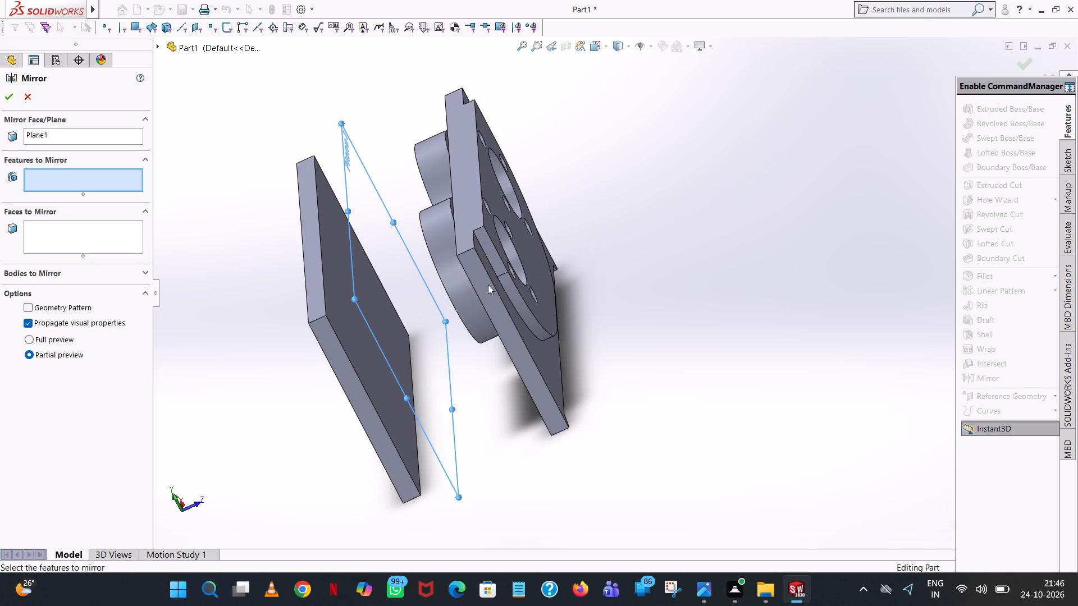
pyautogui.click(510, 281)
pyautogui.click(518, 264)
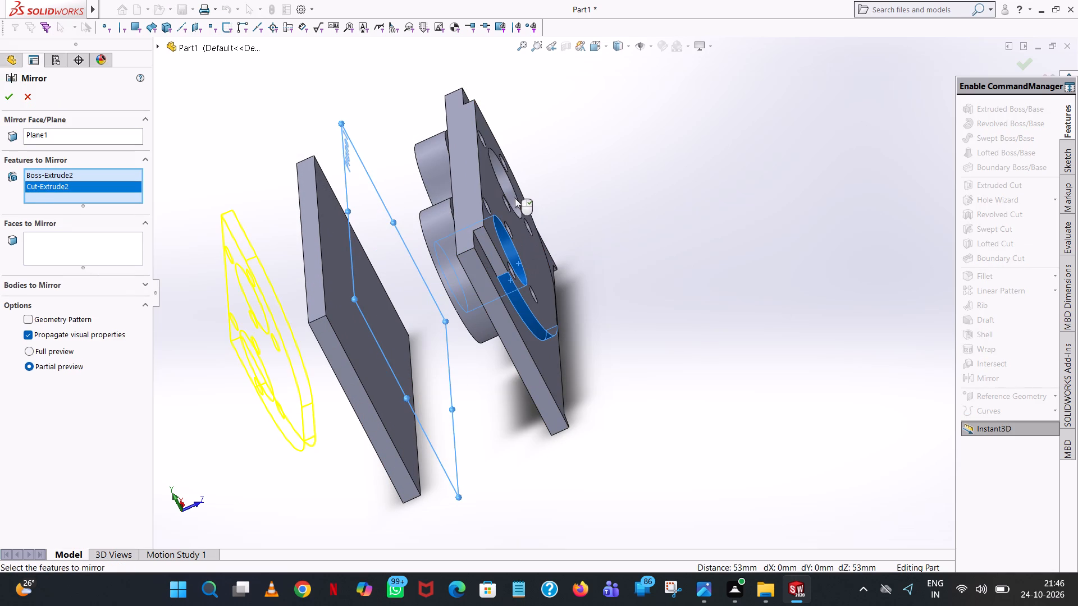
pyautogui.click(514, 197)
pyautogui.click(438, 234)
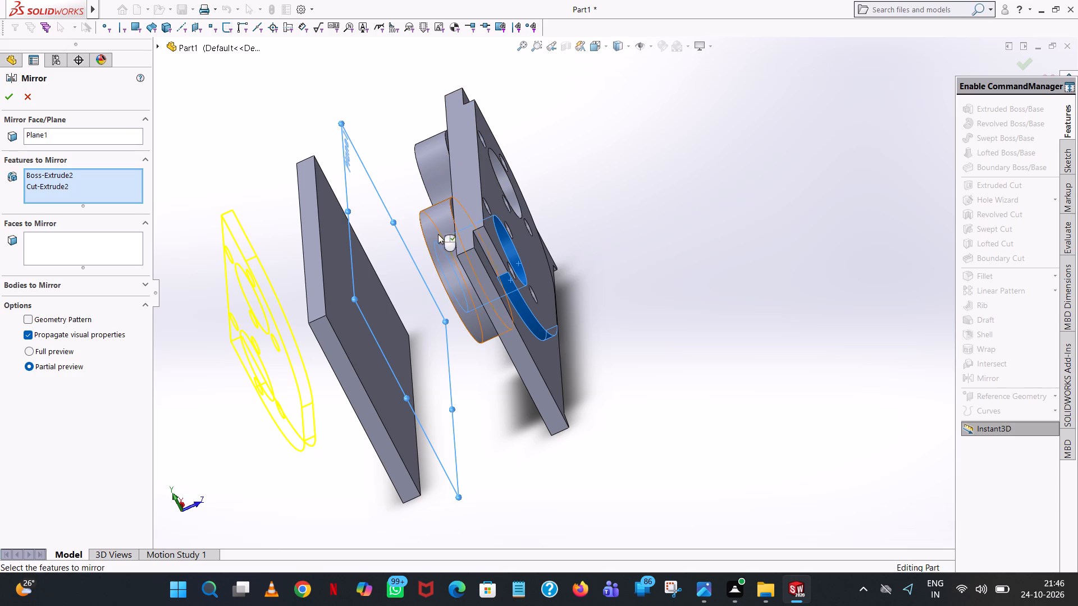
pyautogui.click(440, 150)
pyautogui.moveTo(435, 154); pyautogui.dragTo(446, 123, button='middle')
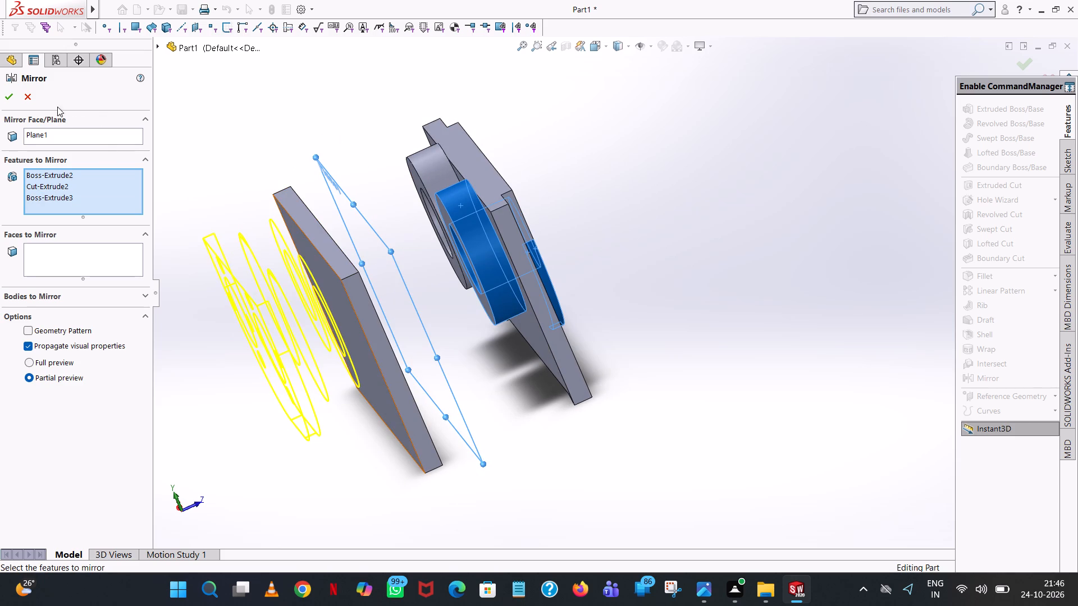
pyautogui.click(12, 95)
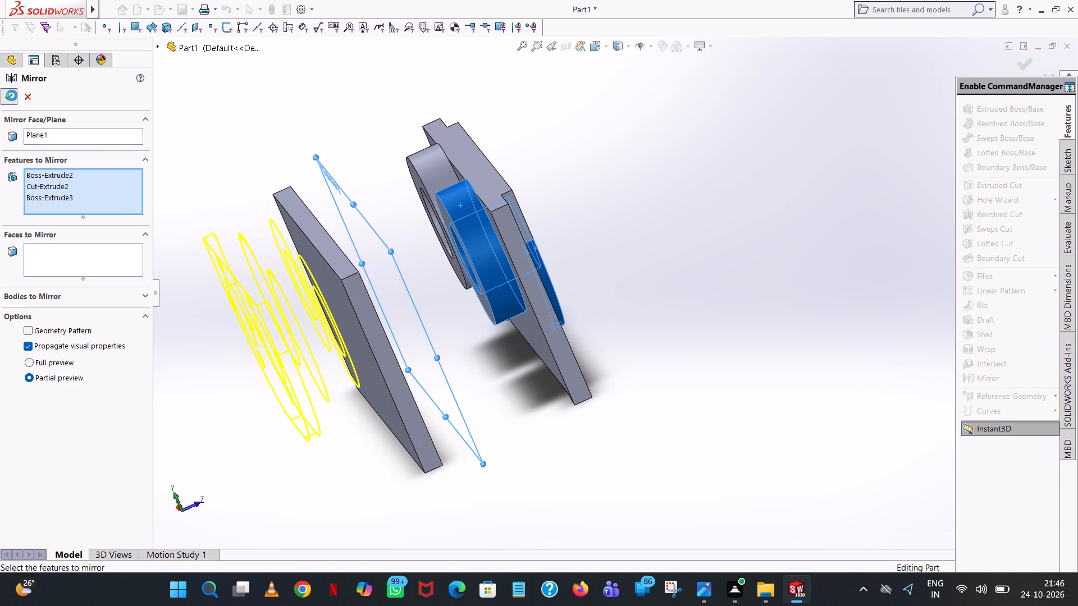
# Inspect both plates from several angles to check what the mirror produced on the flat plate.
pyautogui.scroll(7, 374, 281)
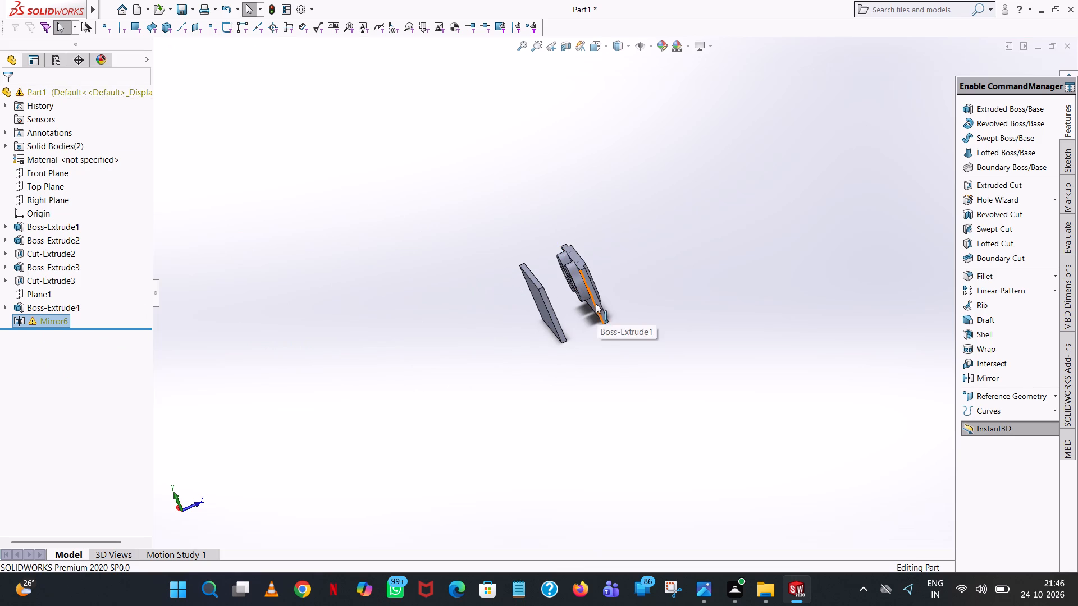
pyautogui.scroll(-7, 596, 303)
pyautogui.moveTo(577, 309); pyautogui.dragTo(577, 349, button='middle')
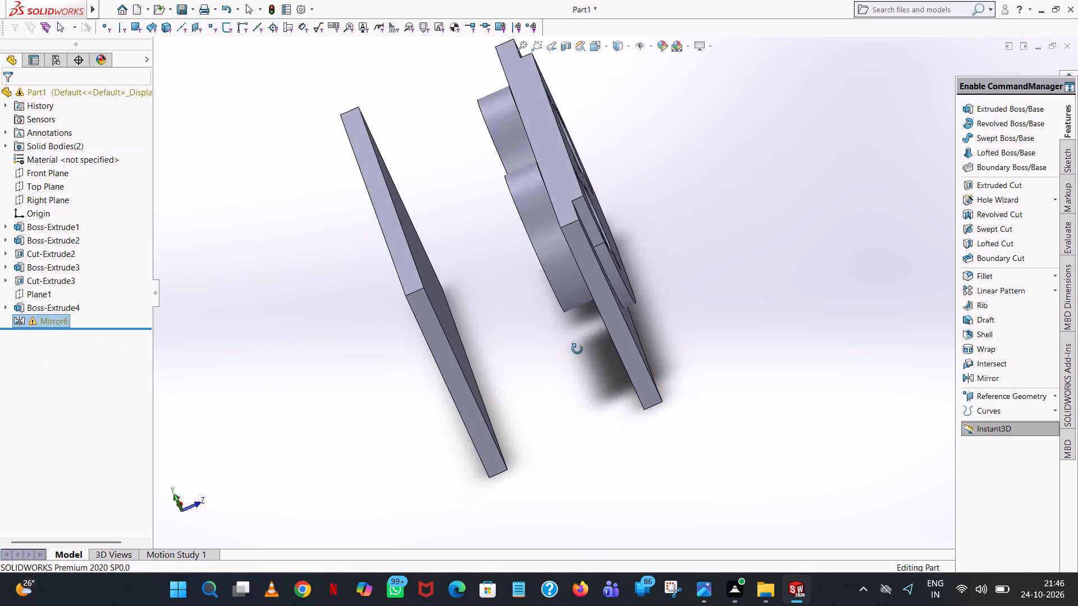
pyautogui.moveTo(577, 349); pyautogui.dragTo(586, 398, button='middle')
pyautogui.scroll(1, 586, 398)
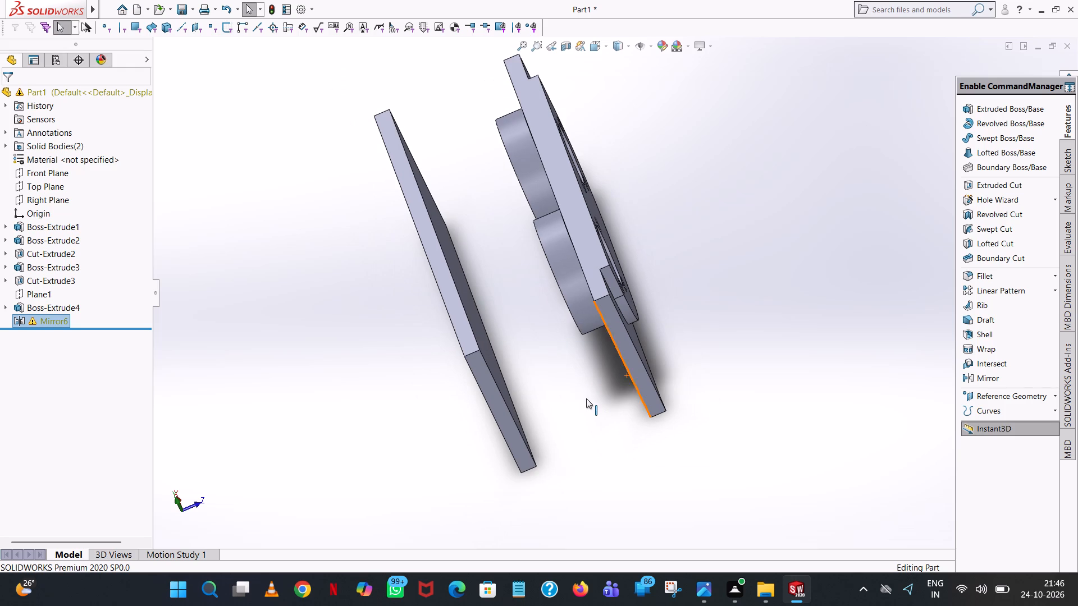
pyautogui.scroll(1, 586, 398)
pyautogui.middleClick(586, 398)
pyautogui.scroll(1, 586, 398)
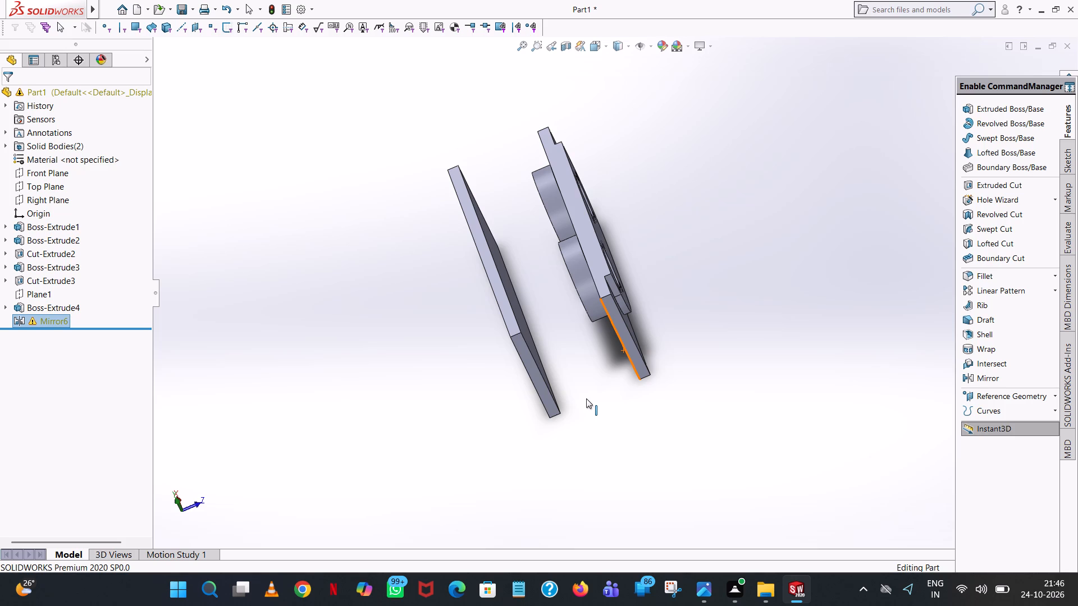
pyautogui.moveTo(631, 361); pyautogui.dragTo(652, 317, button='middle')
pyautogui.scroll(1, 631, 361)
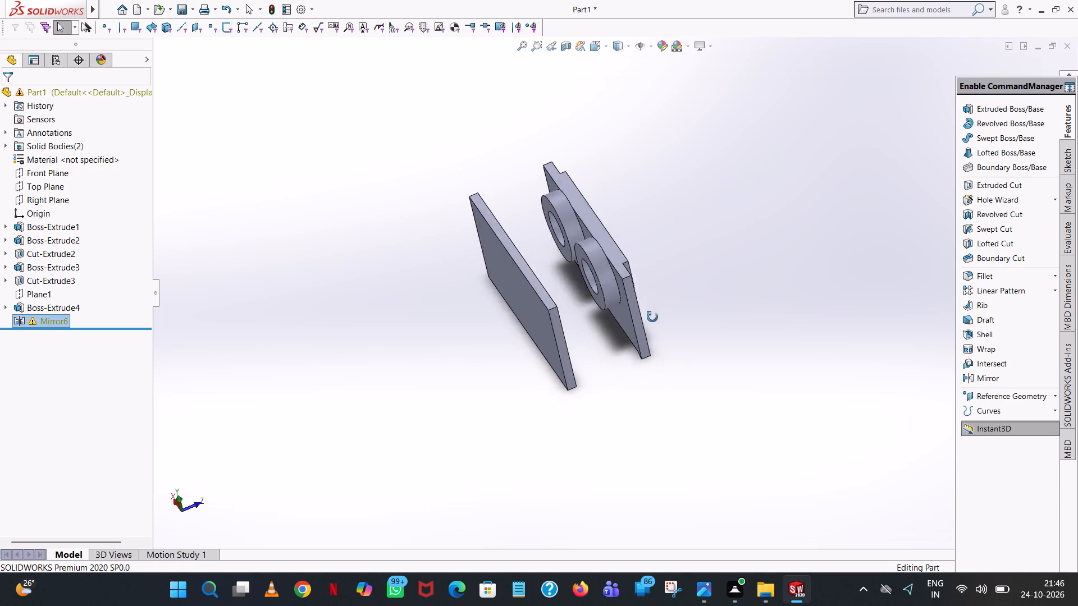
pyautogui.moveTo(652, 317); pyautogui.dragTo(627, 338, button='middle')
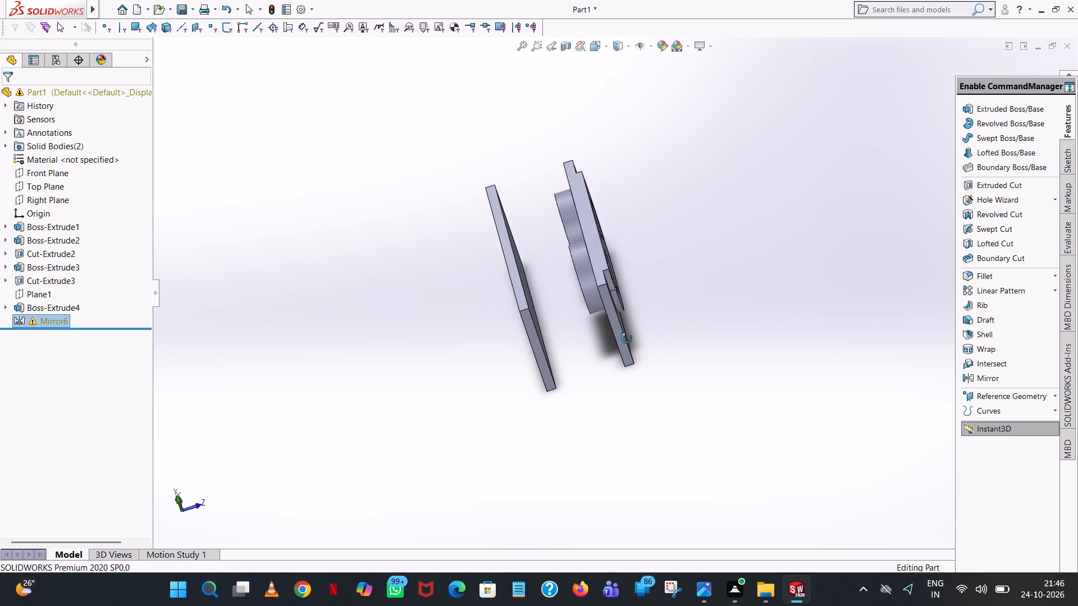
# Start an Extruded Boss sketch on the outer face of the flat plate, viewed square to that face.
pyautogui.moveTo(627, 338); pyautogui.dragTo(643, 367, button='middle')
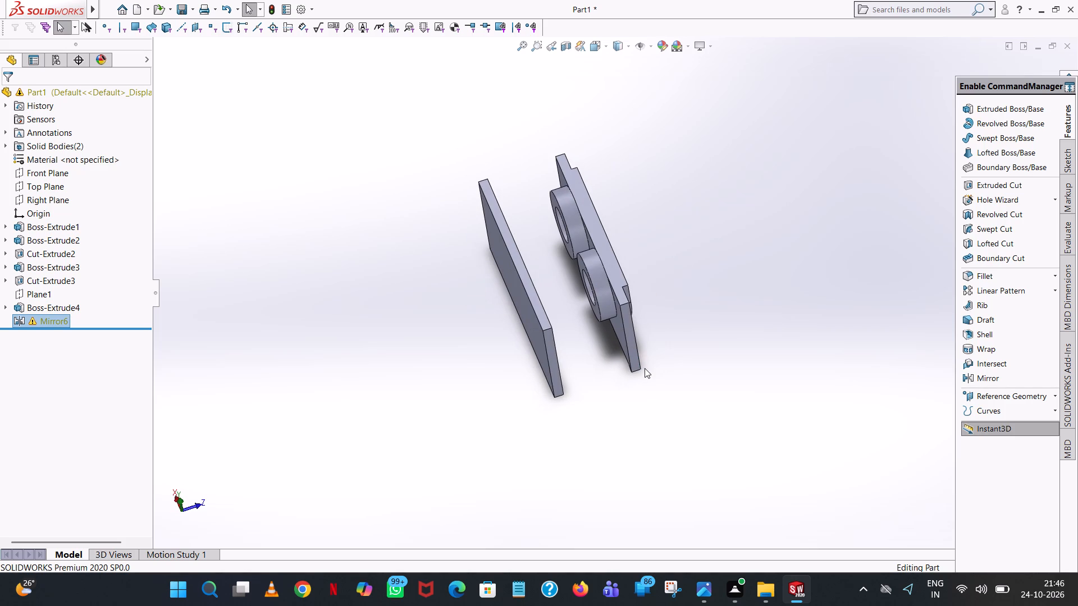
pyautogui.moveTo(500, 342); pyautogui.dragTo(645, 342, button='middle')
pyautogui.scroll(1, 603, 261)
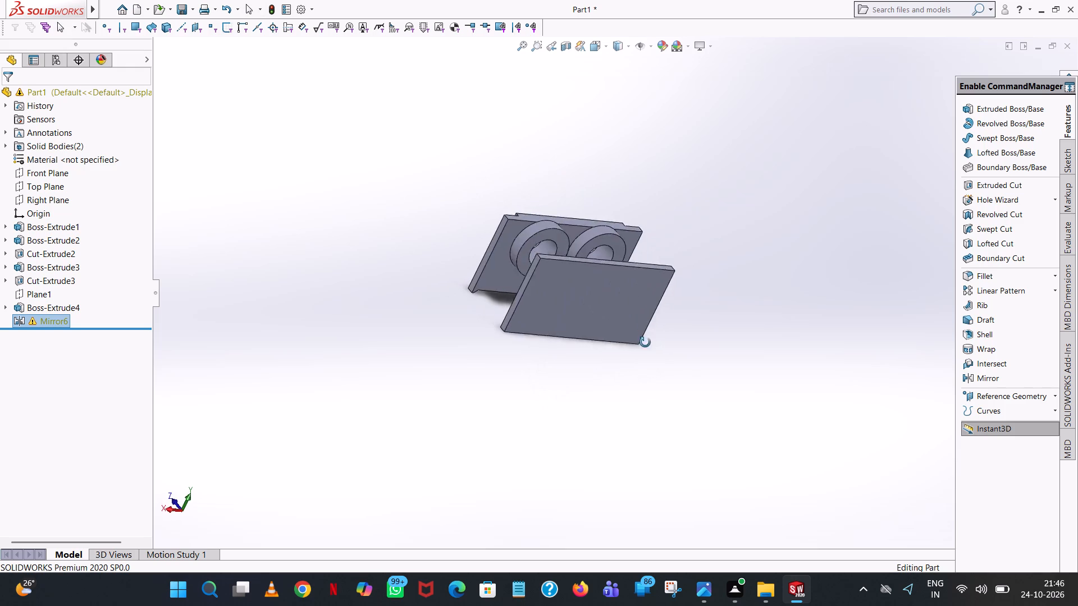
pyautogui.moveTo(645, 342); pyautogui.dragTo(627, 393, button='middle')
pyautogui.click(1019, 104)
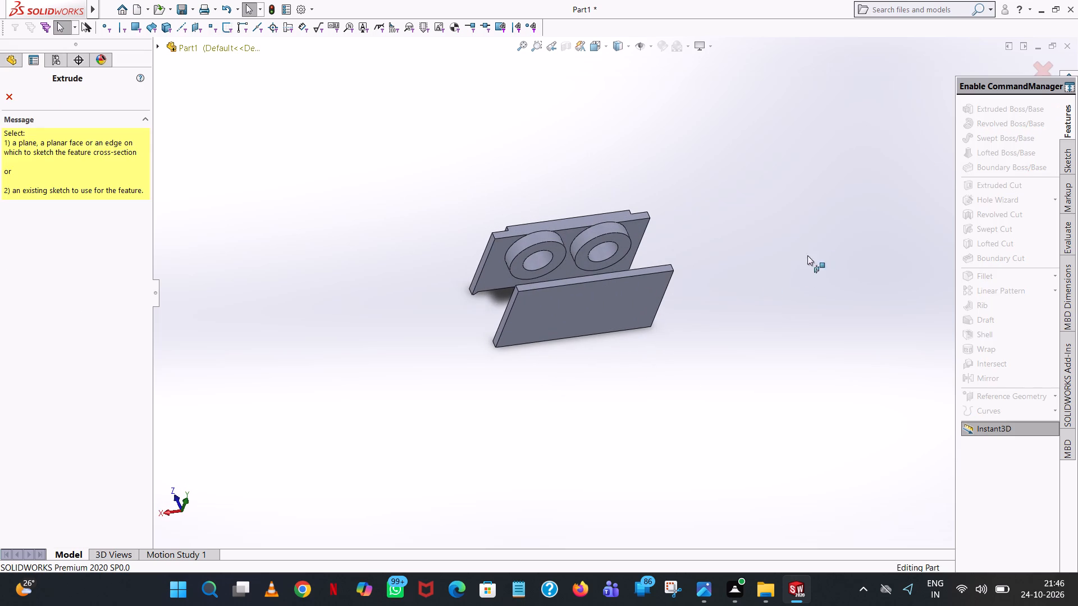
pyautogui.click(620, 304)
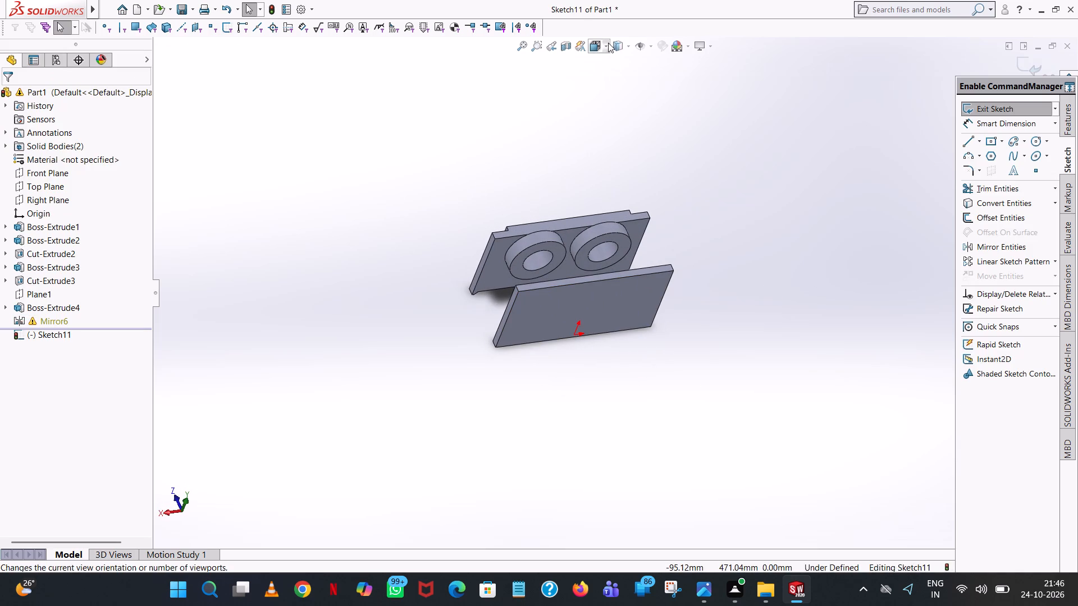
pyautogui.click(608, 43)
pyautogui.click(660, 110)
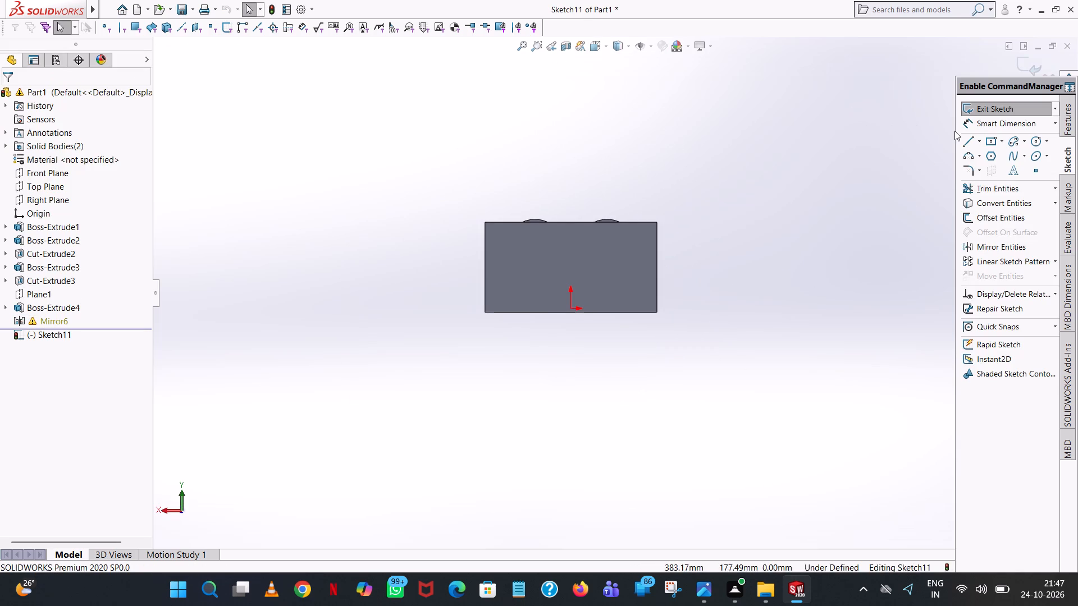
# Sketch a line about 33 mm long along the flat plate's upper edge, starting from its +X corner.
pyautogui.click(970, 146)
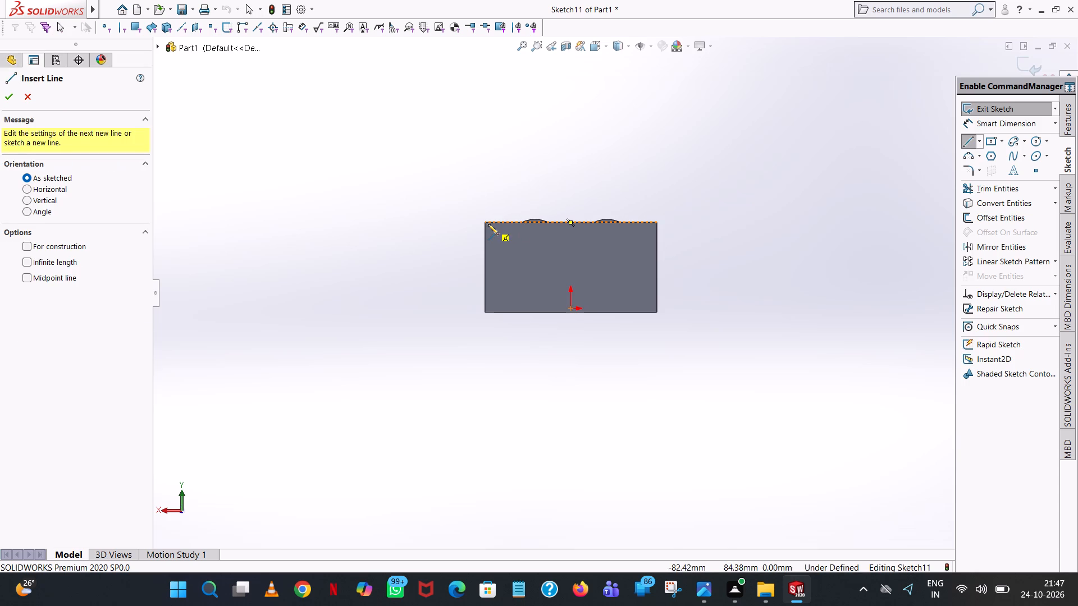
pyautogui.click(486, 222)
pyautogui.scroll(-1, 517, 220)
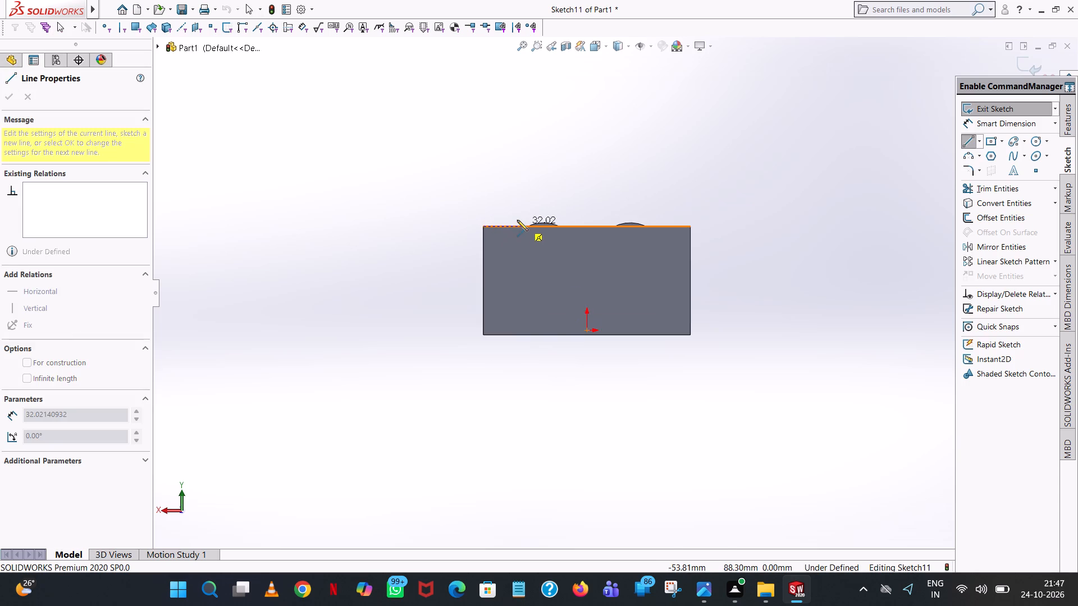
pyautogui.scroll(-1, 517, 220)
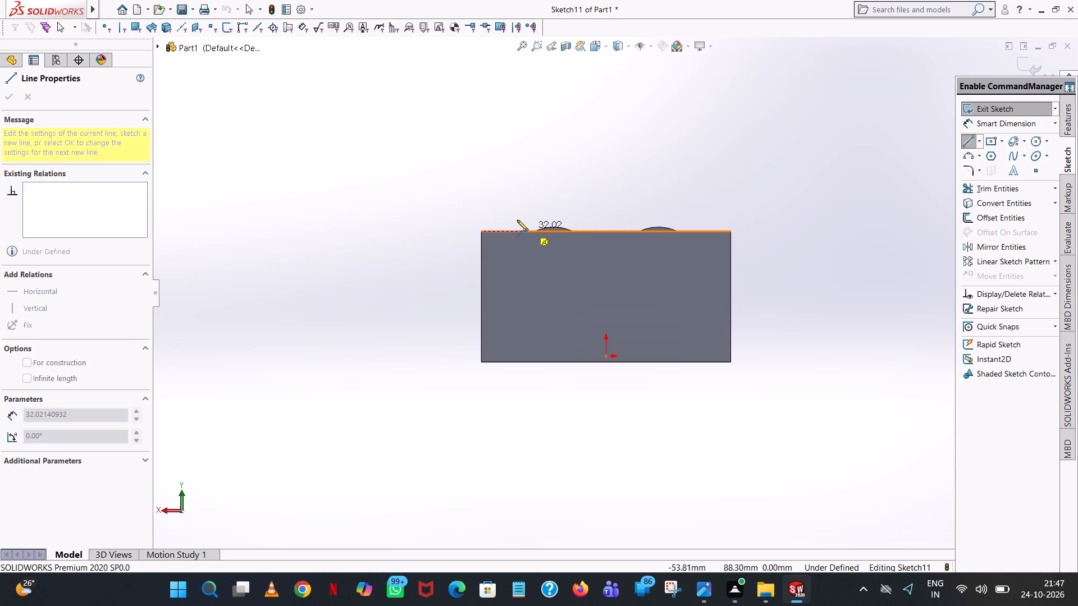
pyautogui.click(529, 232)
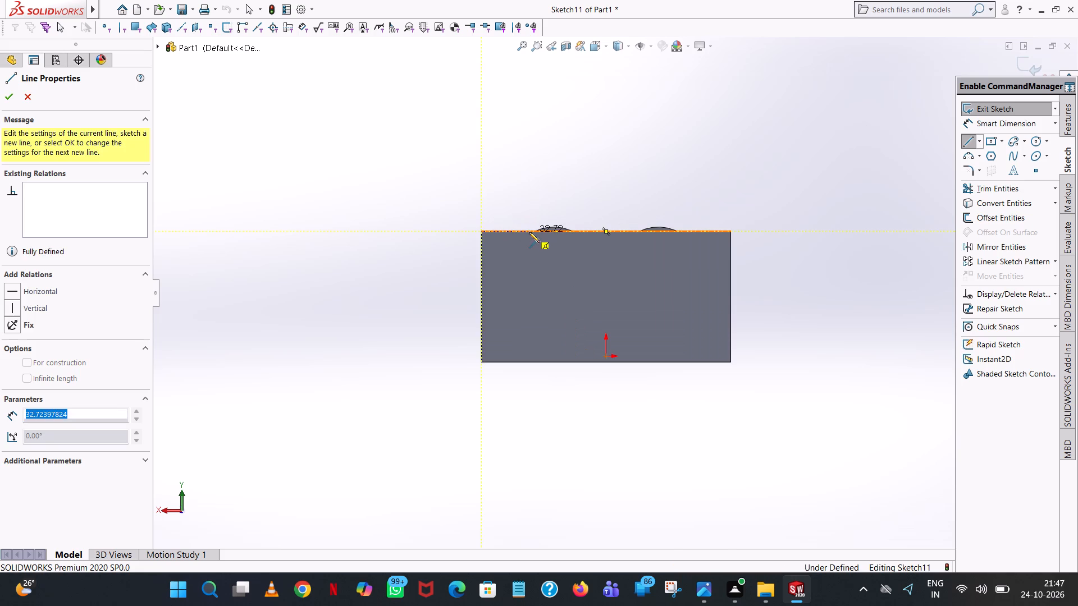
pyautogui.rightClick(529, 231)
pyautogui.click(579, 235)
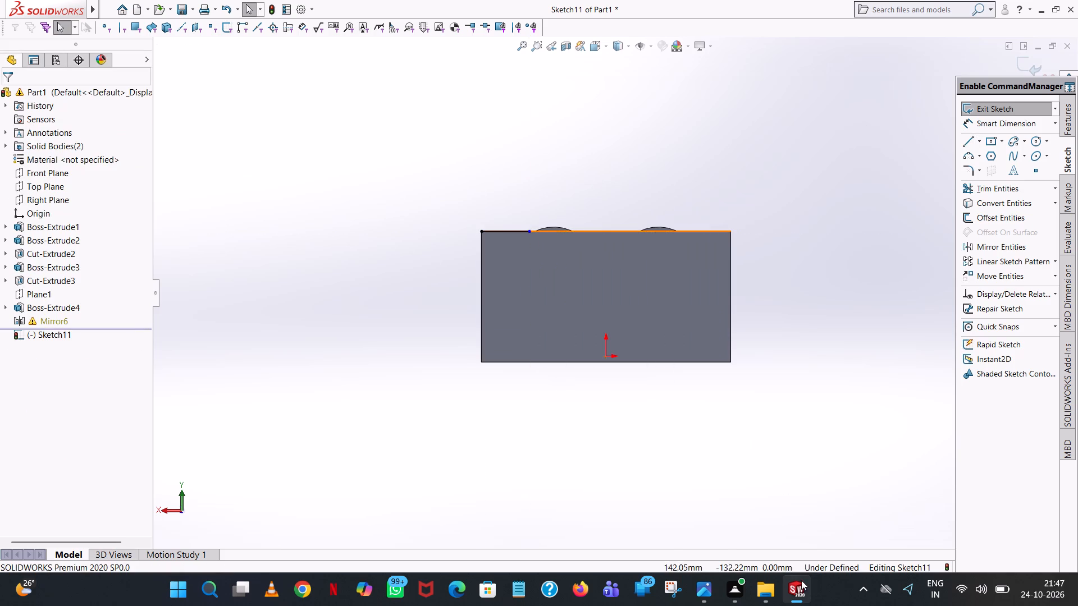
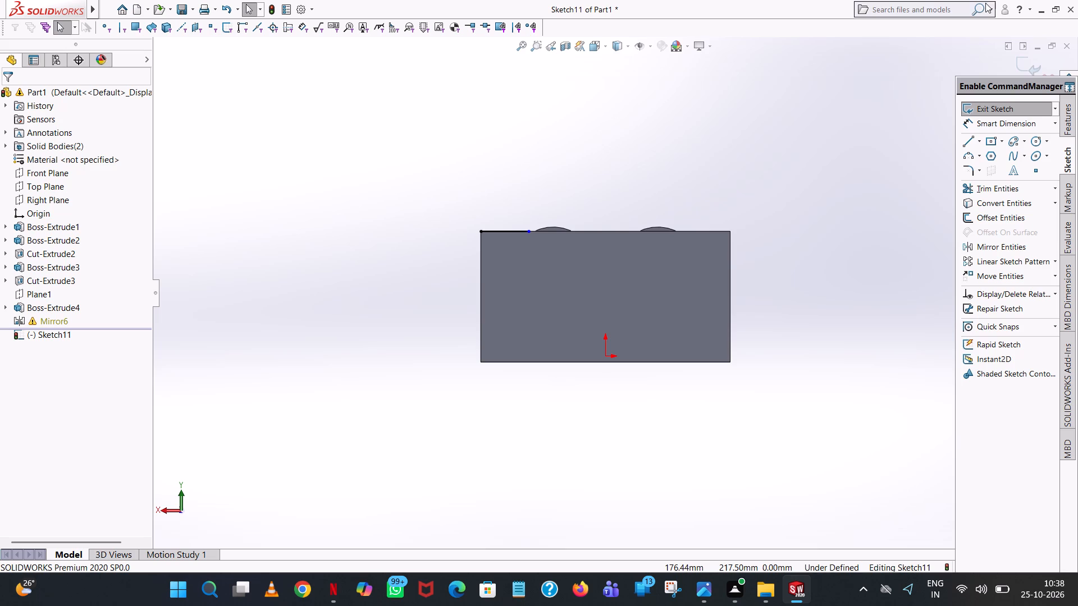
# Set the length of the line on the flat plate's upper edge to 18 mm.
pyautogui.moveTo(663, 150); pyautogui.dragTo(682, 266, button='middle')
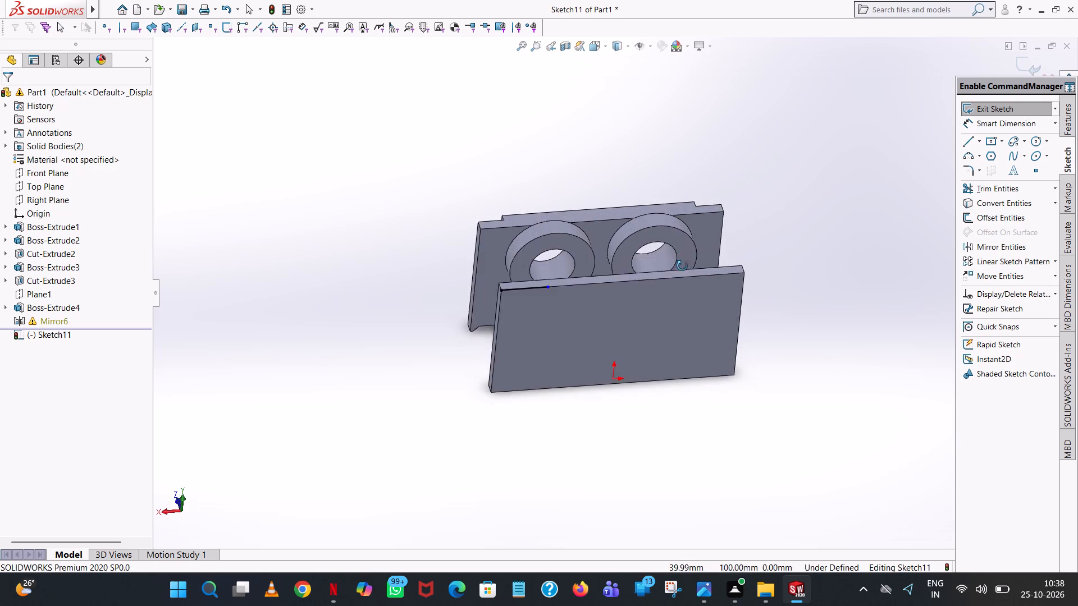
pyautogui.moveTo(682, 266); pyautogui.dragTo(606, 200, button='middle')
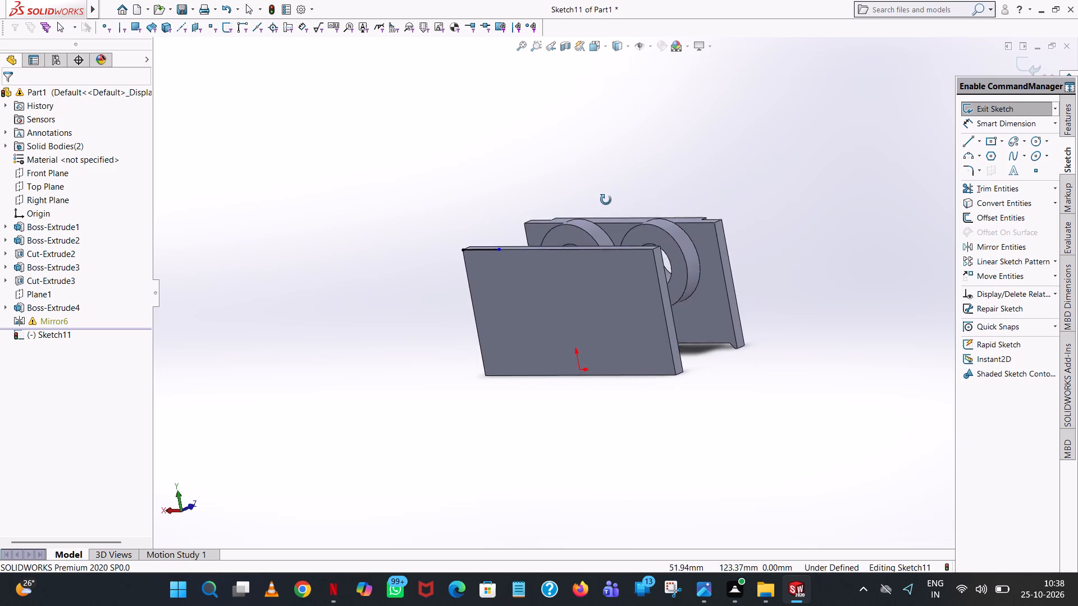
pyautogui.moveTo(606, 200); pyautogui.dragTo(636, 408, button='middle')
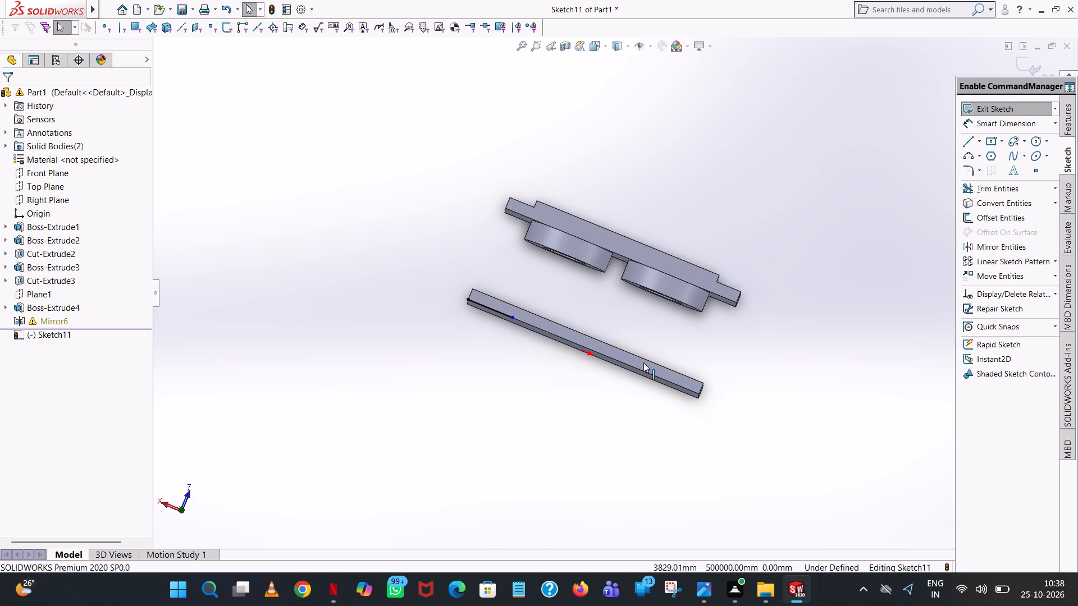
pyautogui.click(607, 42)
pyautogui.click(657, 113)
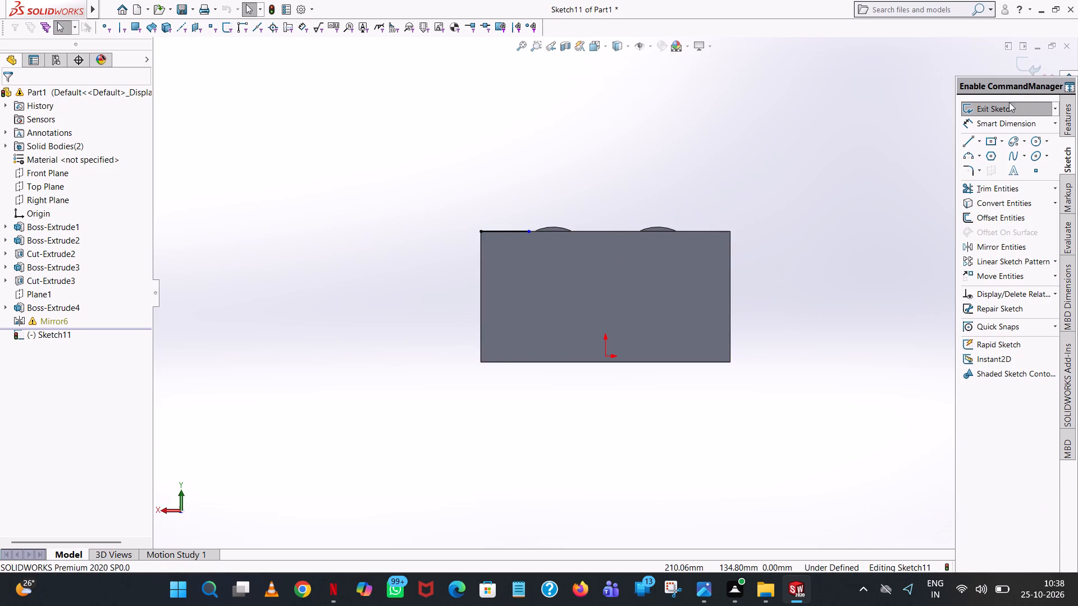
pyautogui.click(511, 232)
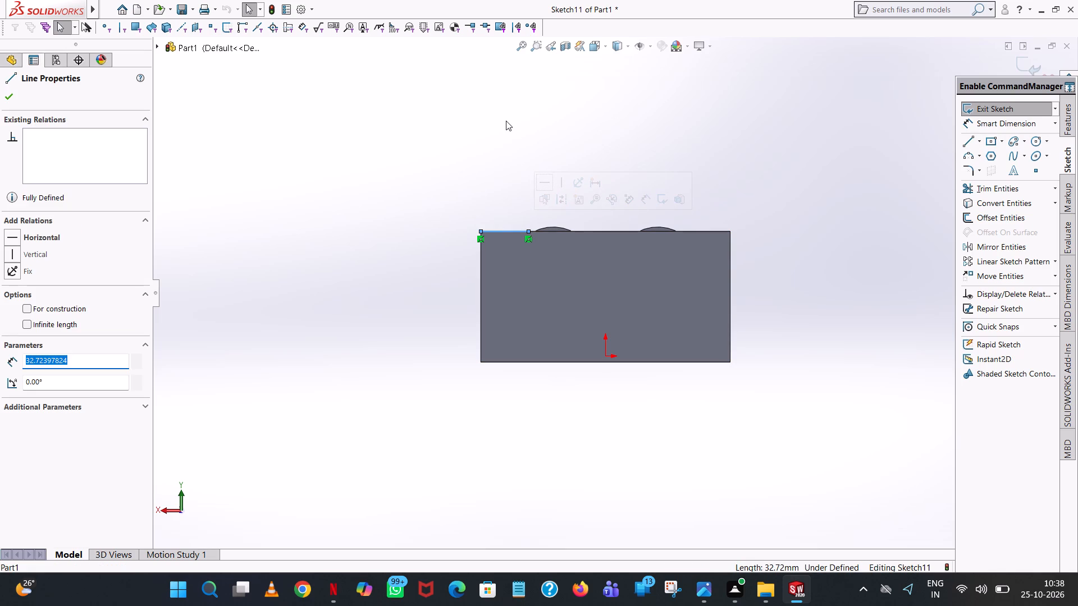
pyautogui.write('18')
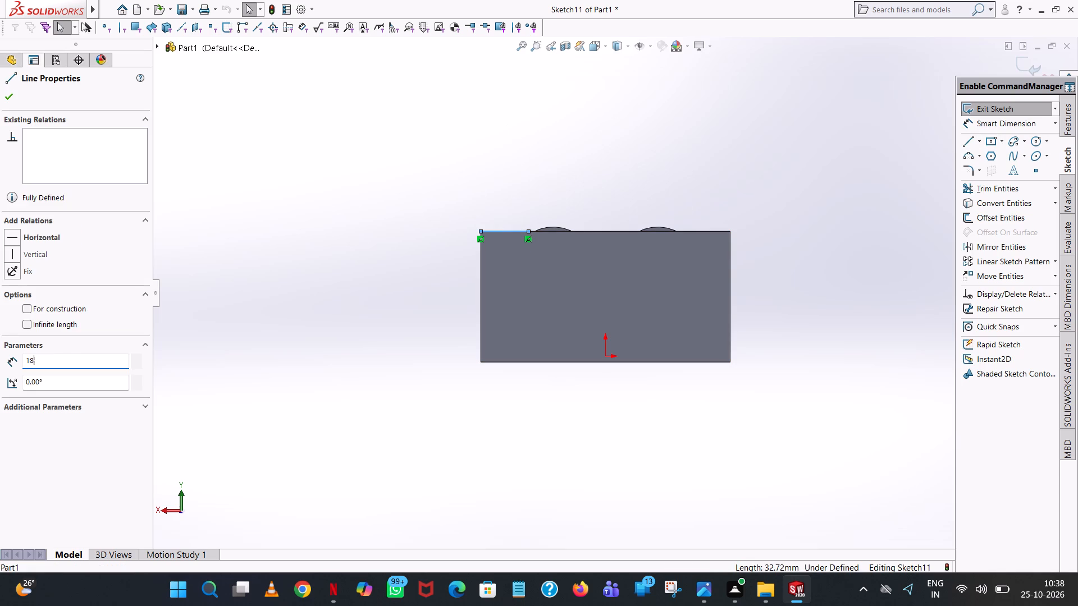
pyautogui.press('Return')
pyautogui.click(746, 159)
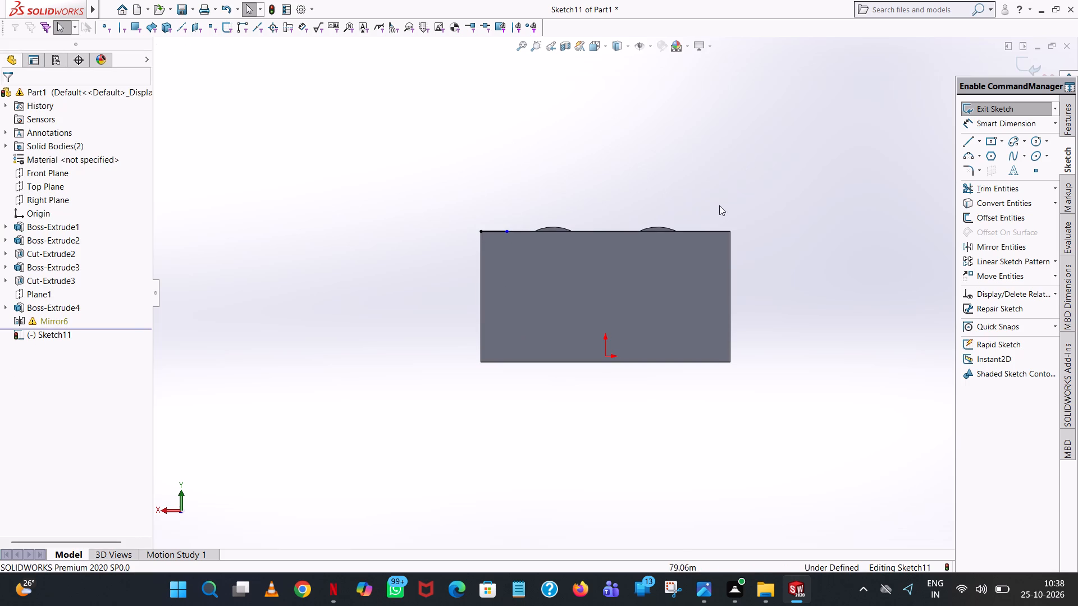
# Sketch a vertical line 77 mm (90-13) long downward from the inner end of the 18 mm line.
pyautogui.click(967, 144)
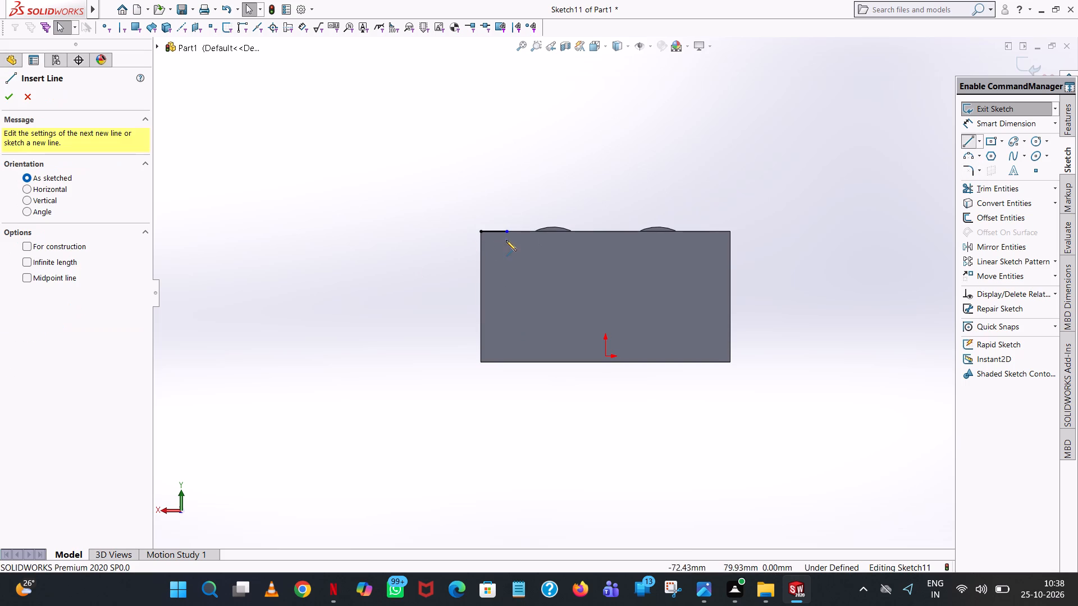
pyautogui.click(505, 231)
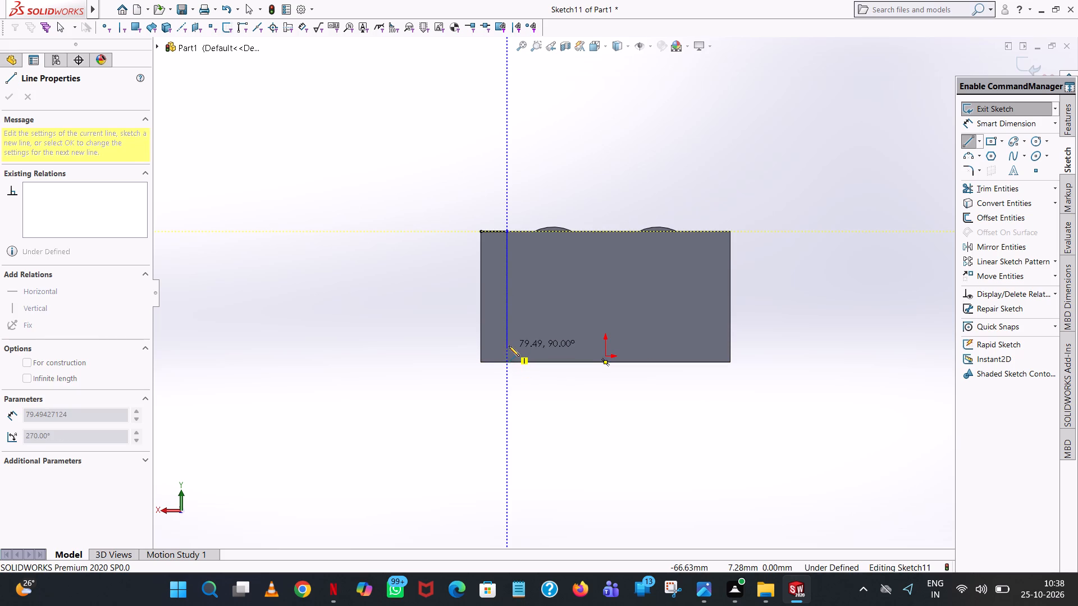
pyautogui.click(509, 346)
pyautogui.write('90-13')
pyautogui.press('Return')
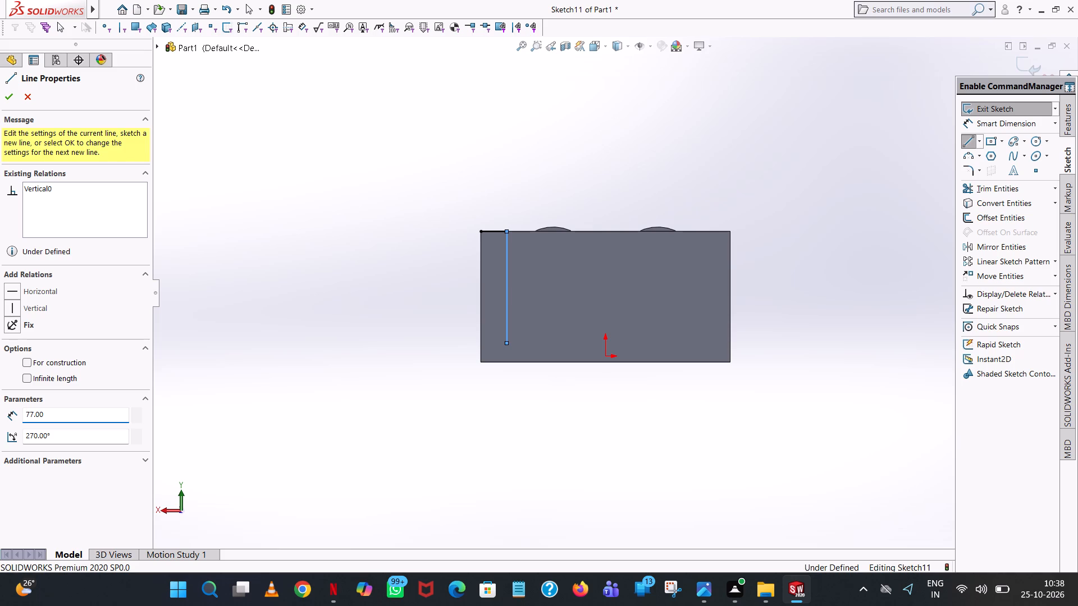
pyautogui.rightClick(719, 338)
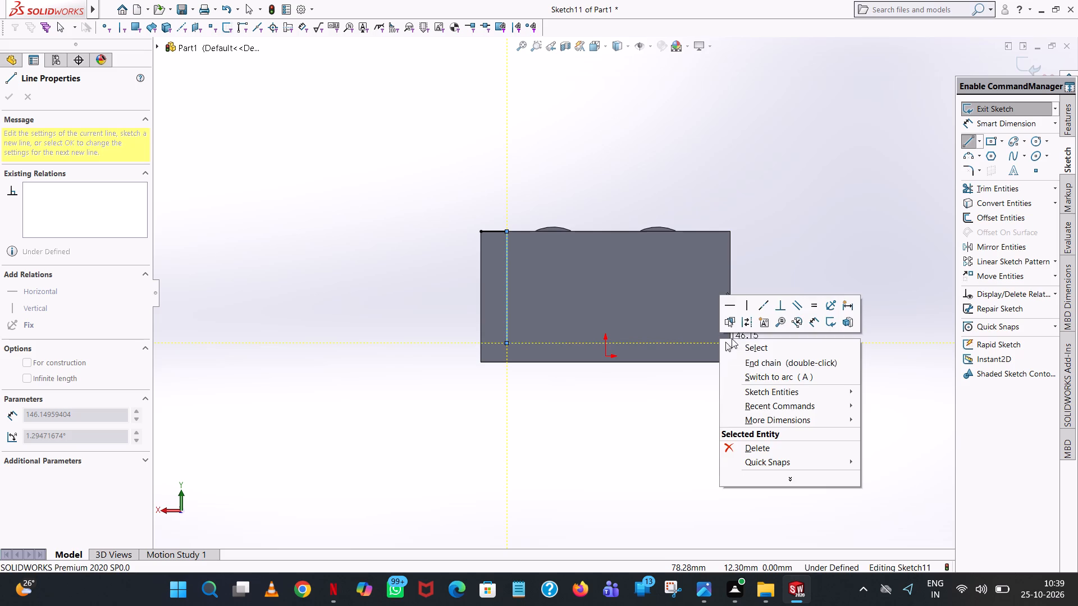
pyautogui.click(764, 351)
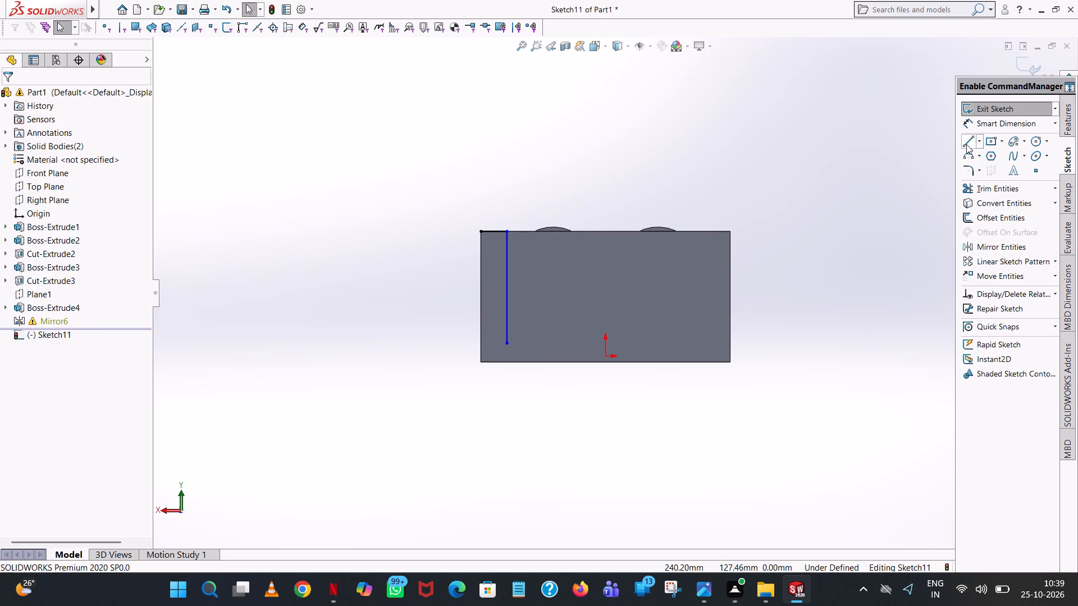
# Sketch an 18 mm horizontal line inward from the plate's -X edge, then a vertical line from its inner end up to the upper edge.
pyautogui.click(966, 144)
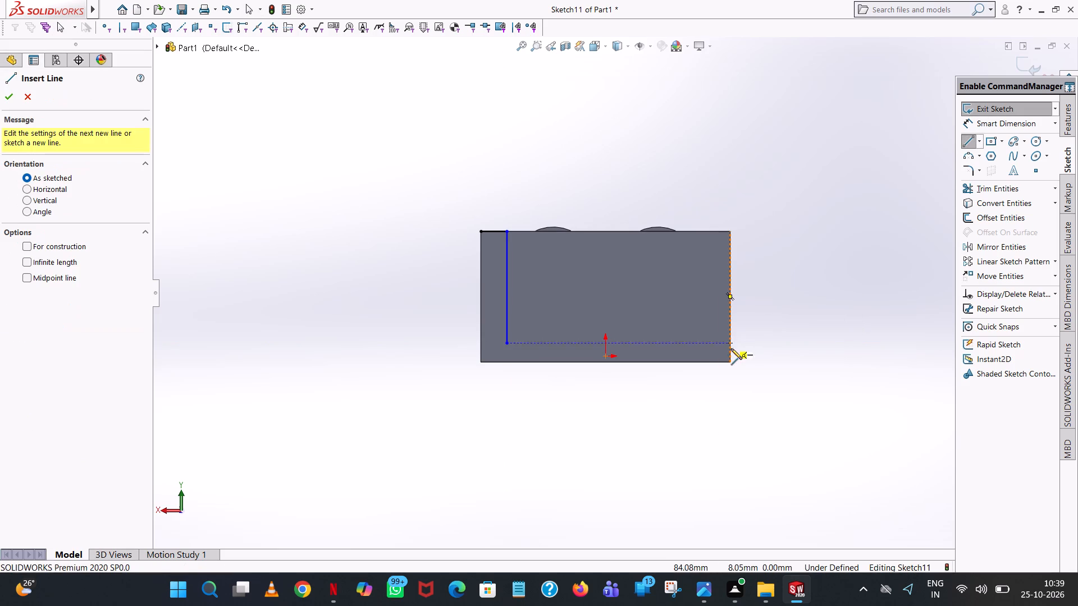
pyautogui.click(730, 343)
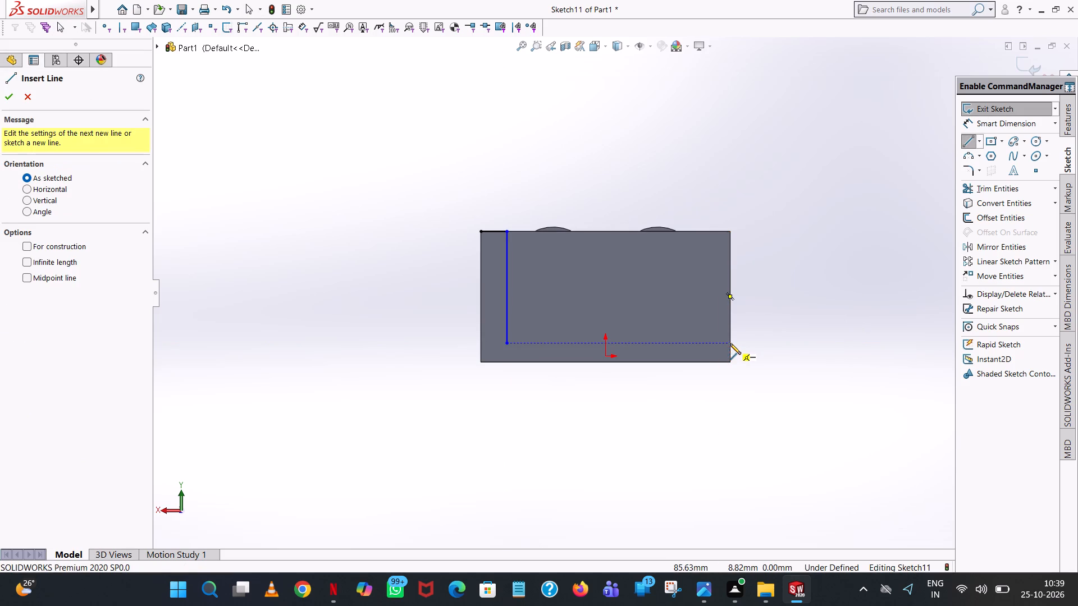
pyautogui.click(686, 341)
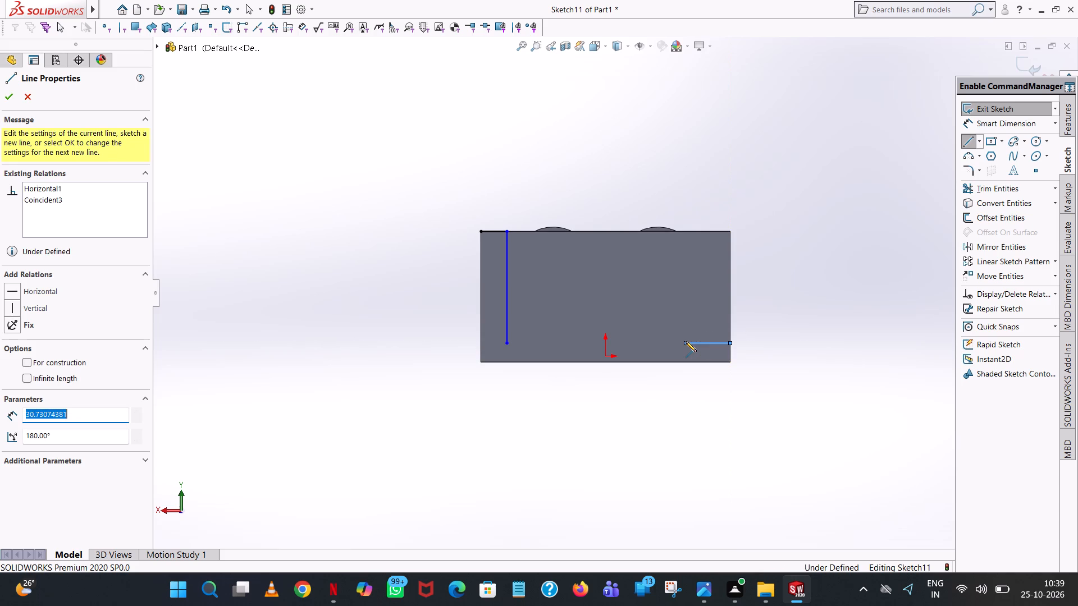
pyautogui.write('18')
pyautogui.press('Return')
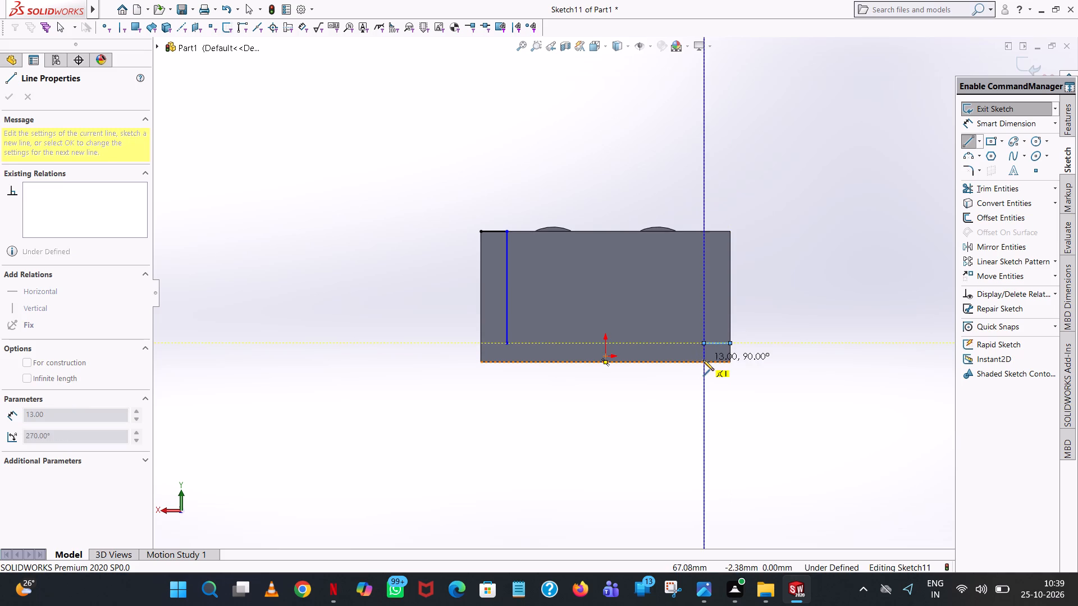
pyautogui.click(705, 230)
pyautogui.rightClick(705, 230)
pyautogui.click(745, 242)
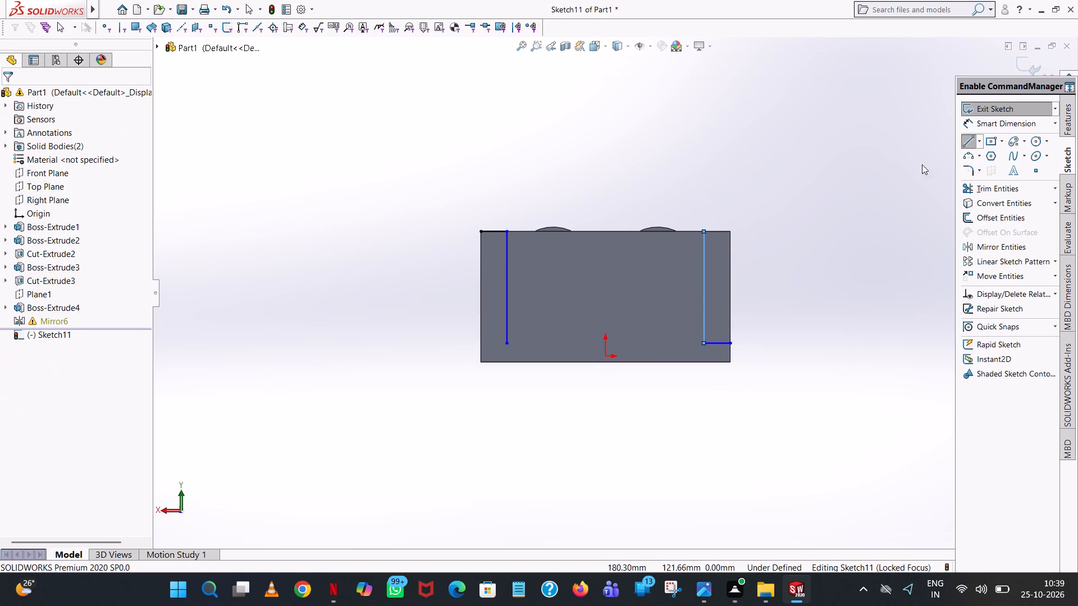
# Sketch a horizontal line joining the lower ends of the two vertical lines.
pyautogui.click(962, 143)
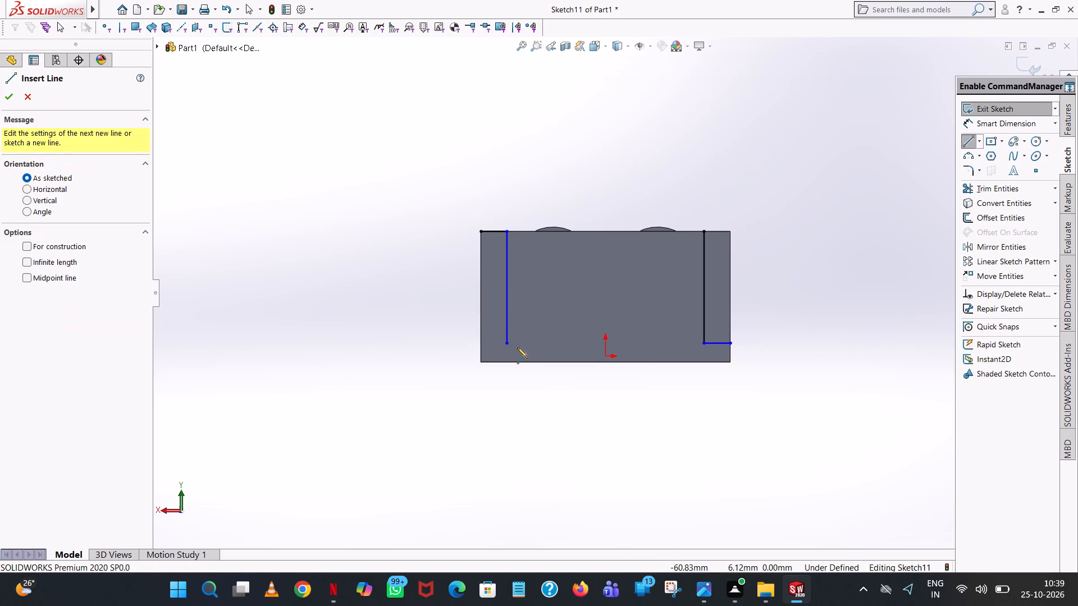
pyautogui.click(508, 345)
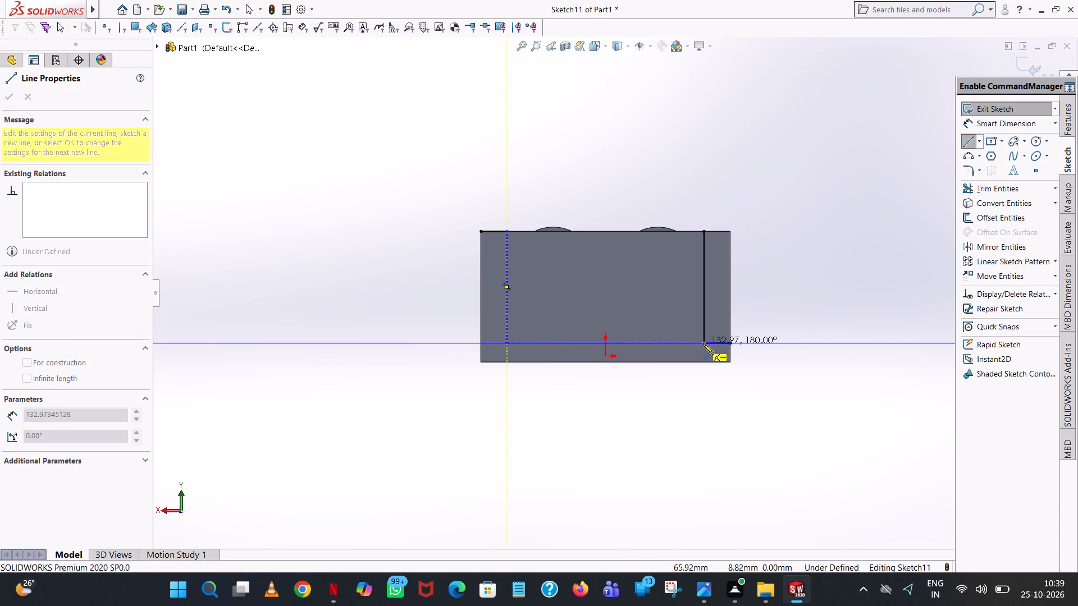
pyautogui.click(703, 343)
pyautogui.rightClick(703, 343)
pyautogui.click(737, 351)
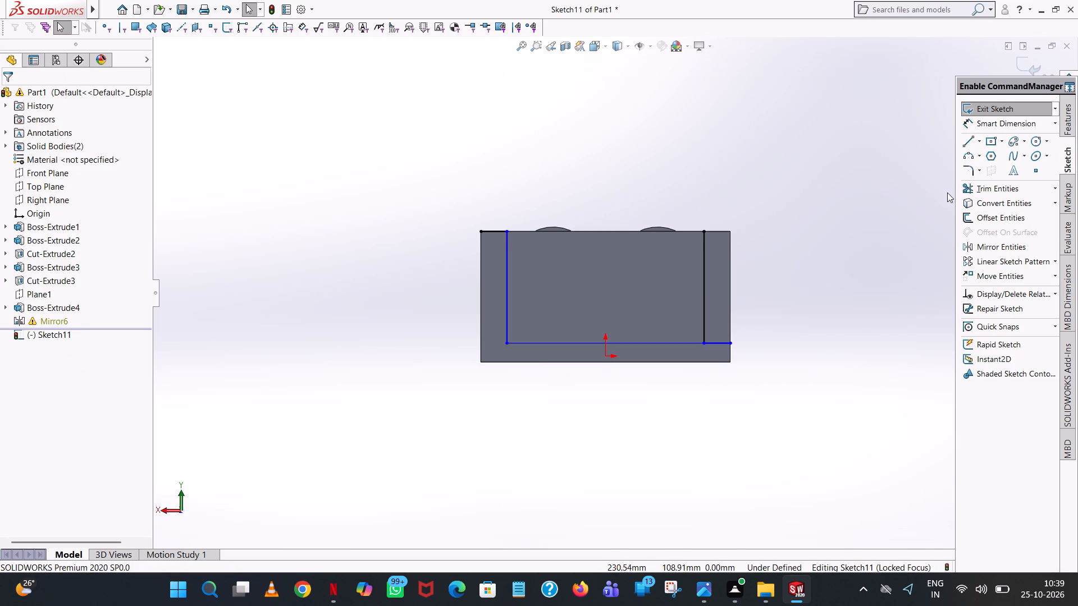
# Round both lower corners of the U-shaped profile with 50 mm sketch fillets.
pyautogui.click(970, 170)
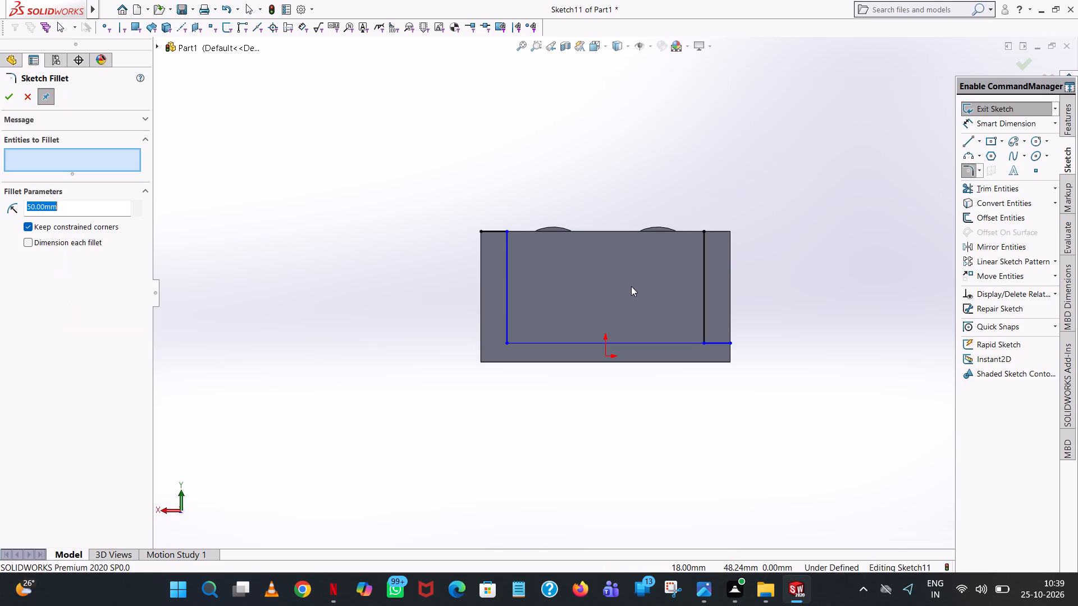
pyautogui.click(508, 341)
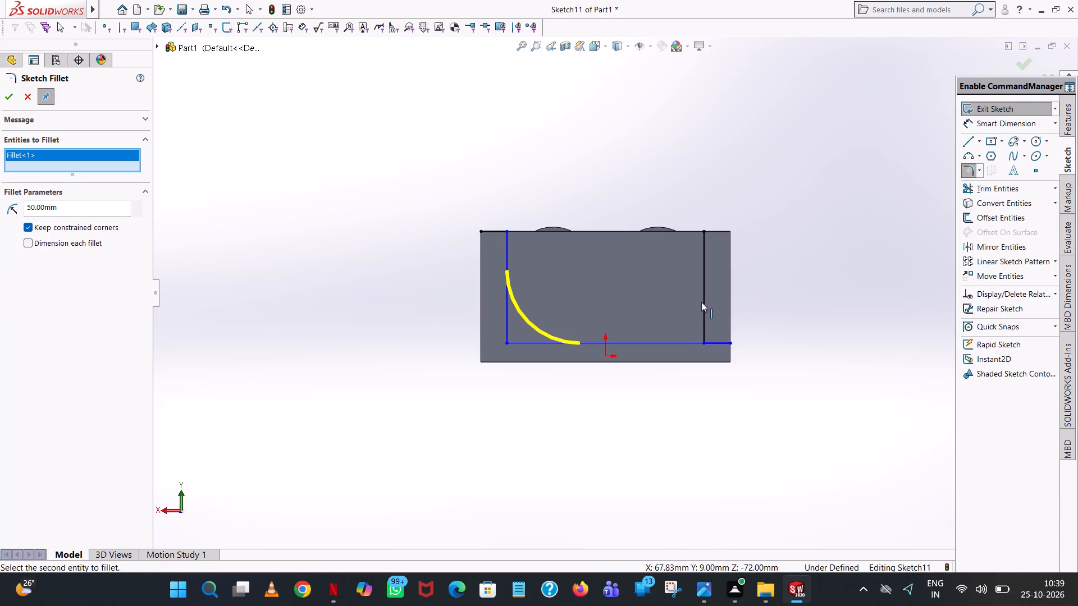
pyautogui.click(705, 295)
pyautogui.click(688, 345)
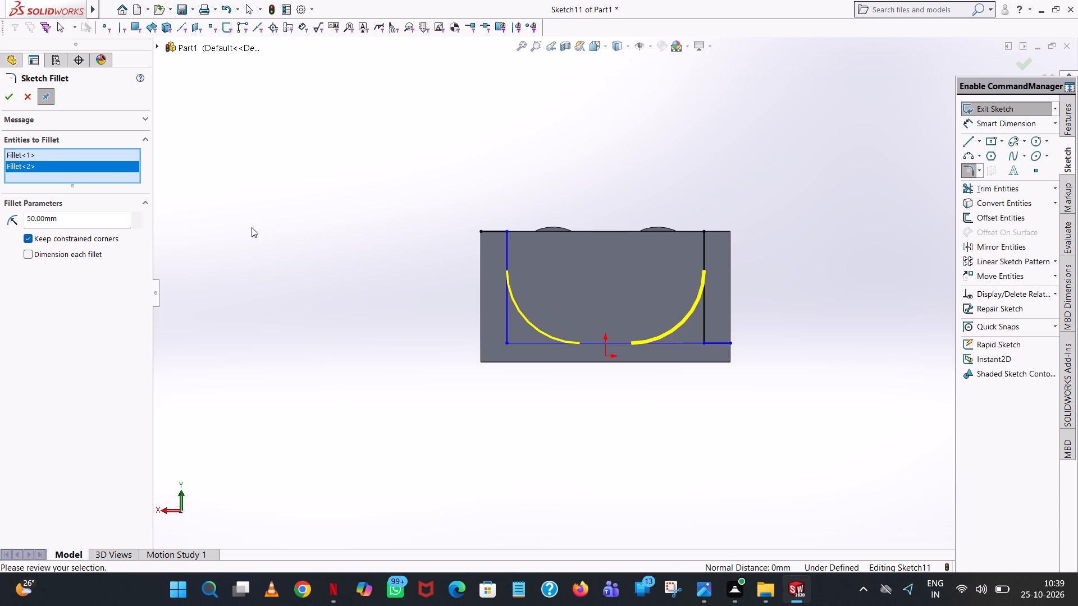
pyautogui.click(11, 102)
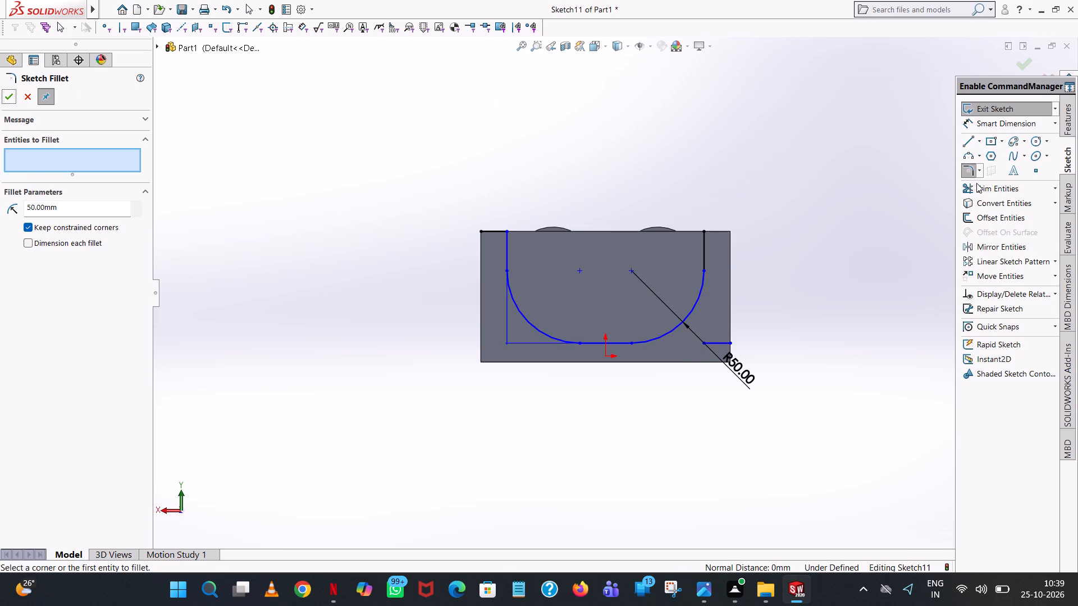
# Trim away the short horizontal line between the profile and the plate's -X edge.
pyautogui.click(977, 183)
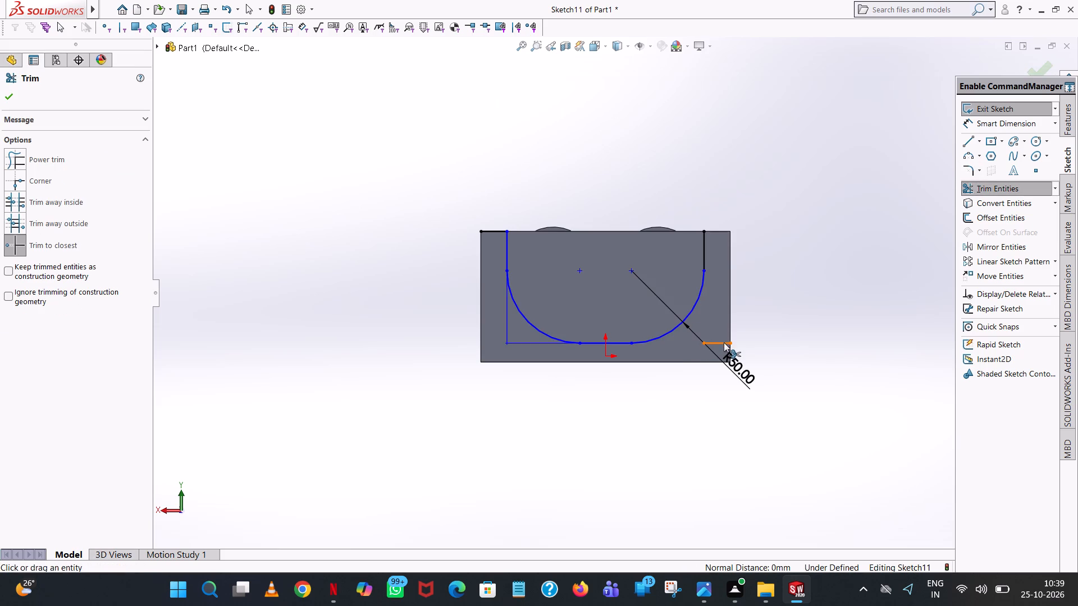
pyautogui.click(724, 342)
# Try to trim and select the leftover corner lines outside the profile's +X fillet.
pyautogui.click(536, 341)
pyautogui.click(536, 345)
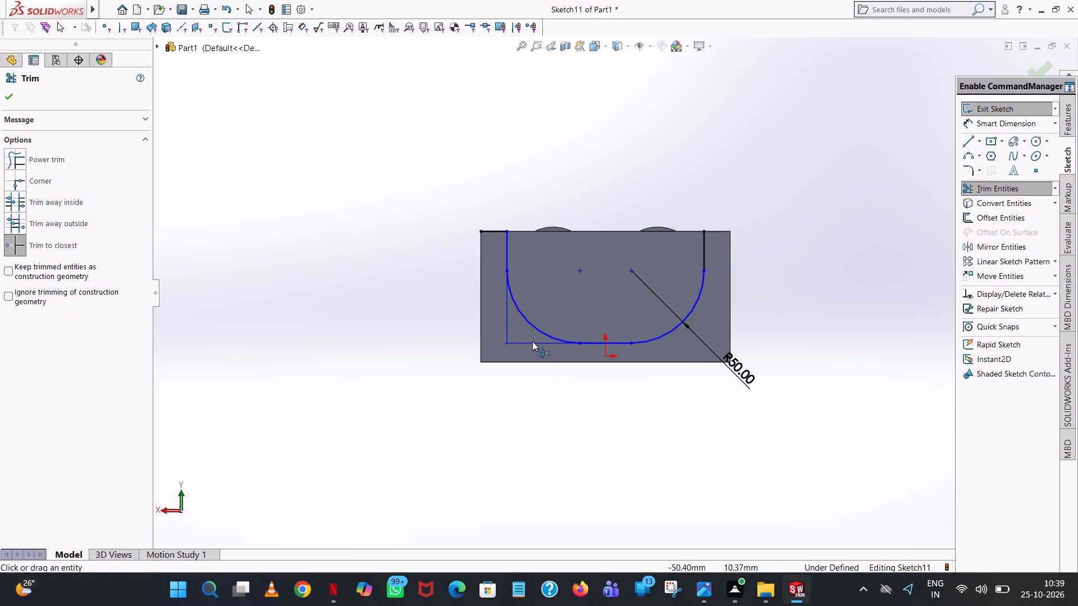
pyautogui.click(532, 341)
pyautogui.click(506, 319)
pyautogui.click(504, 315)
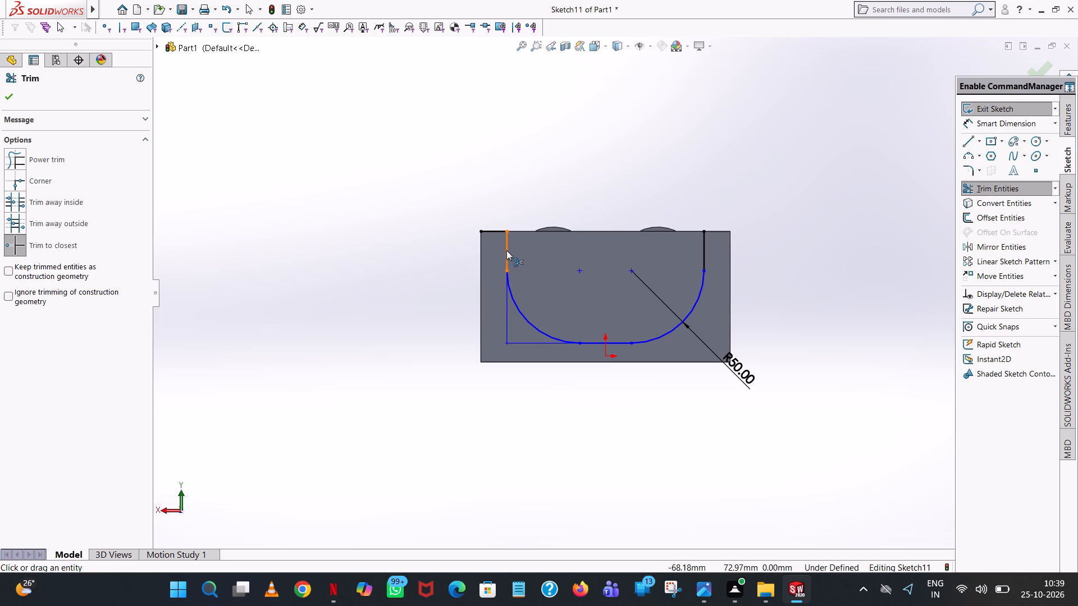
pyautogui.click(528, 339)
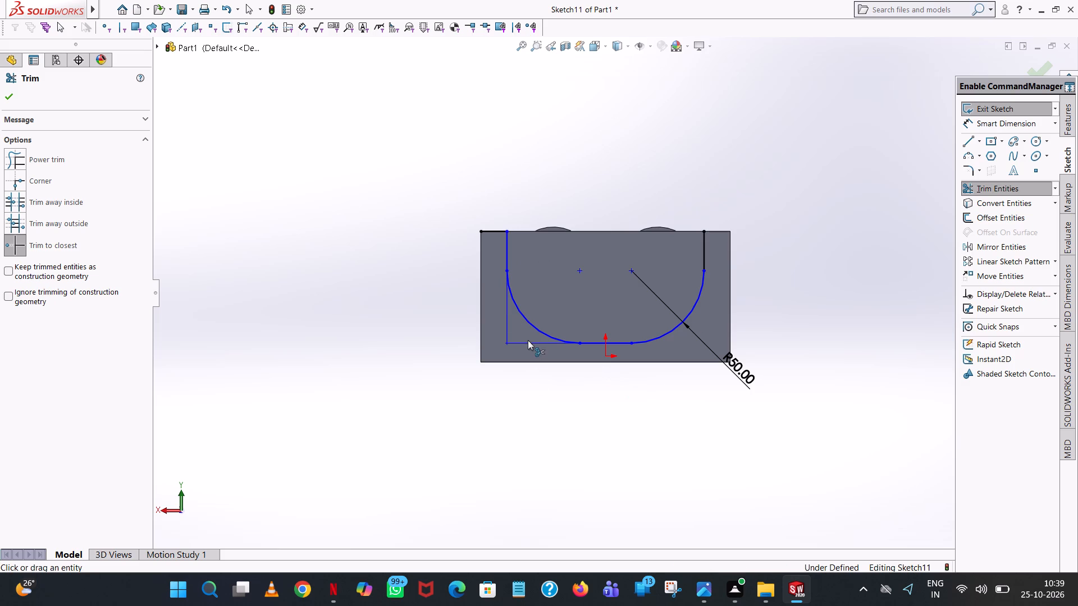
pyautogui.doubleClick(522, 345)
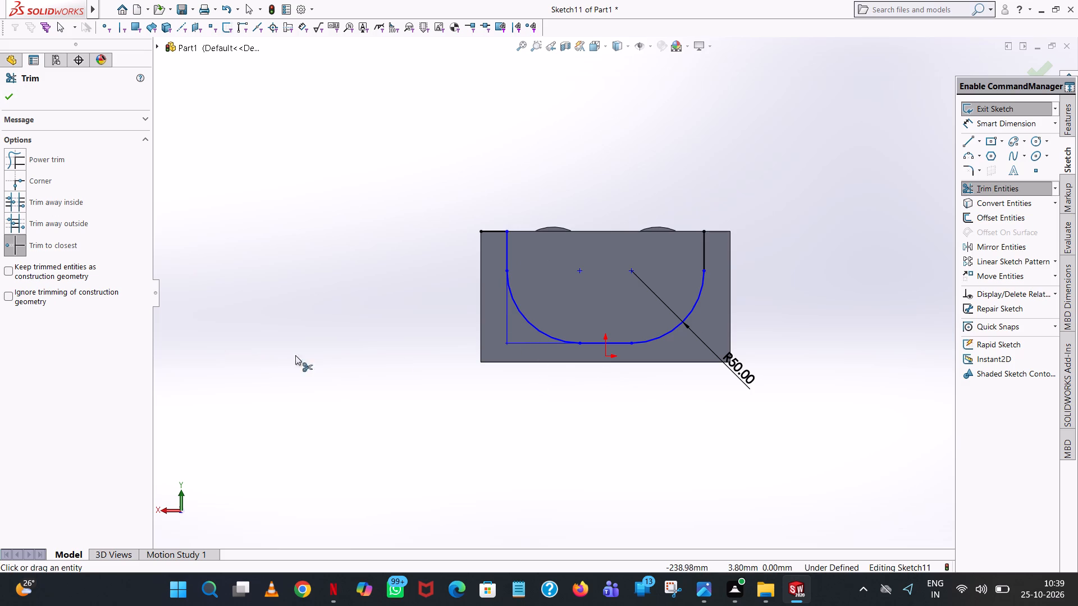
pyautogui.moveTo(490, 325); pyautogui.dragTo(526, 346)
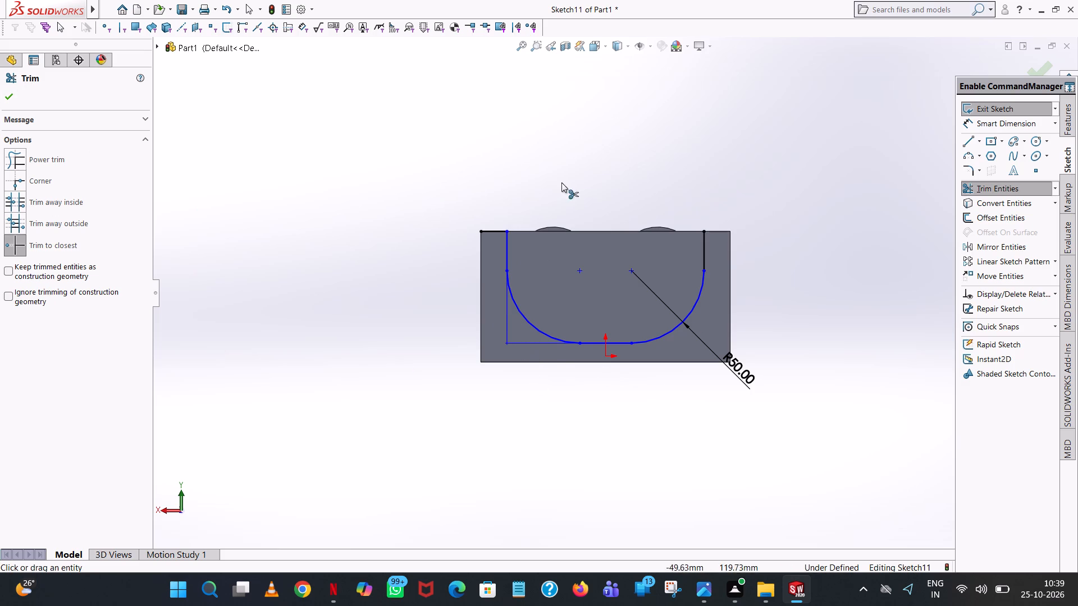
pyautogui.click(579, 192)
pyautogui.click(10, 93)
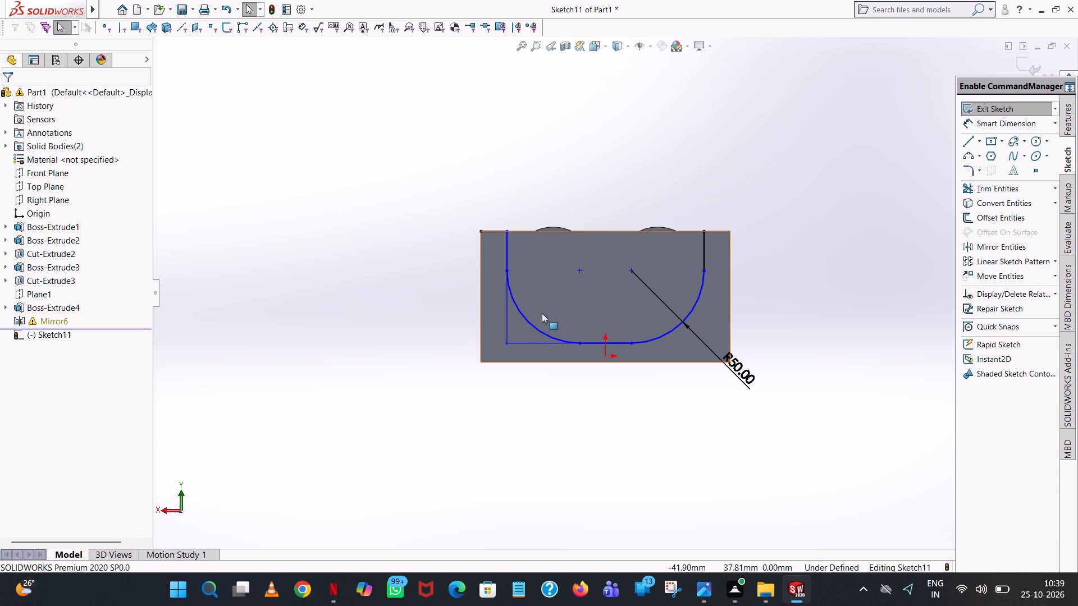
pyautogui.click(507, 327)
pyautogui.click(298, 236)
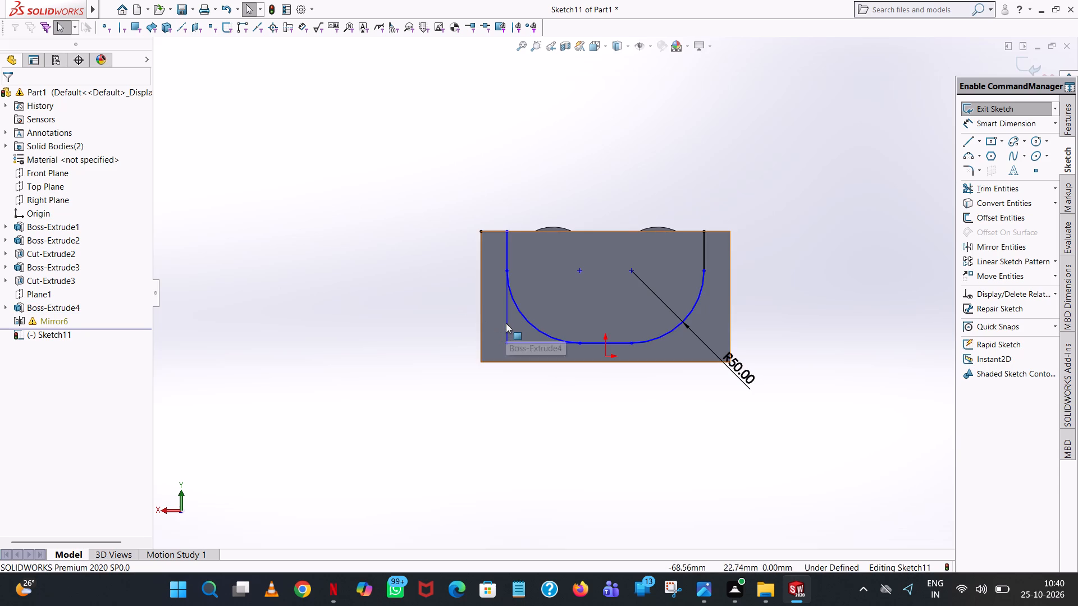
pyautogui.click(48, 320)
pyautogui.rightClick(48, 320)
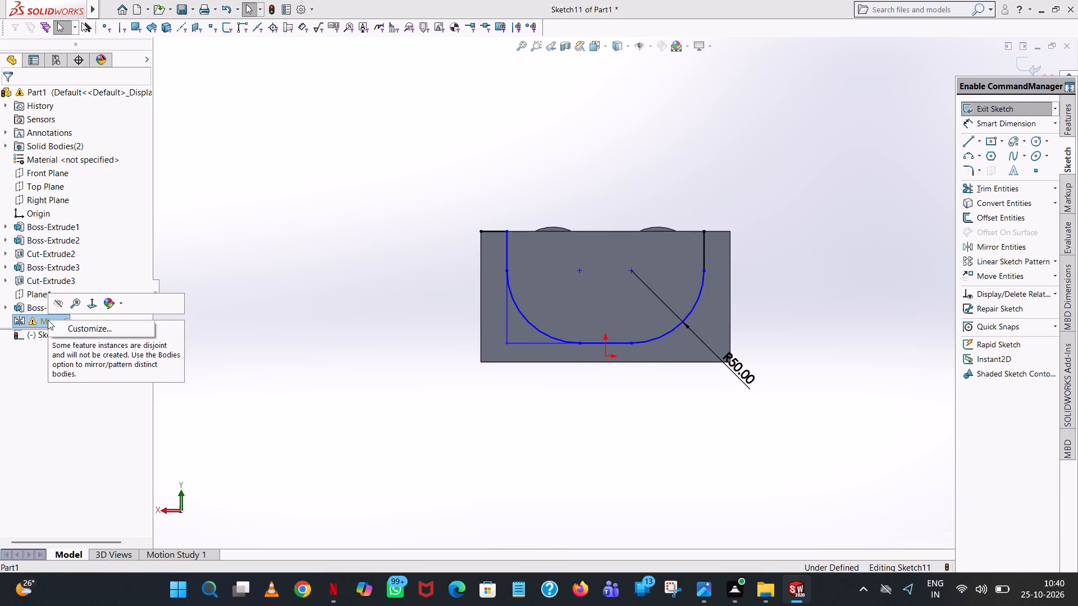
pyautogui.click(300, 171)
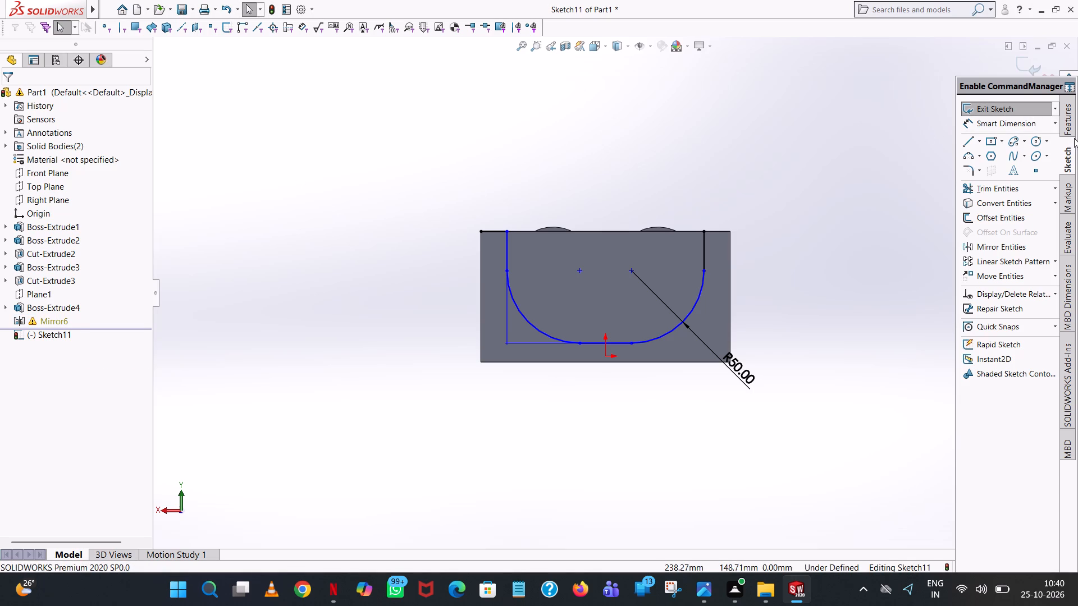
# Dimension the +X fillet's centre point vertically and horizontally from the origin, accepting the drawn distances.
pyautogui.click(1022, 130)
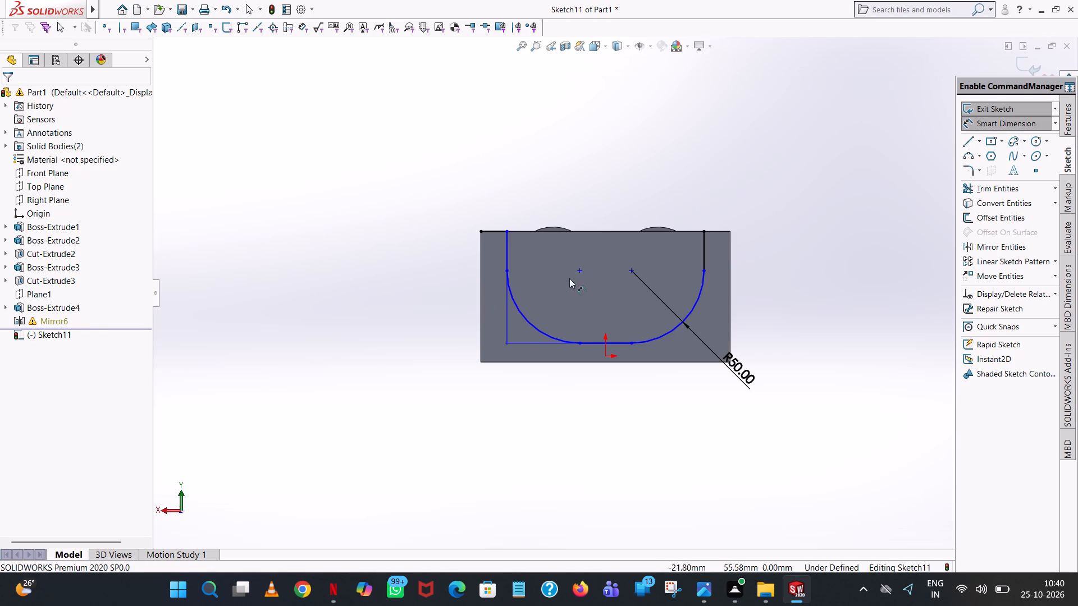
pyautogui.click(581, 269)
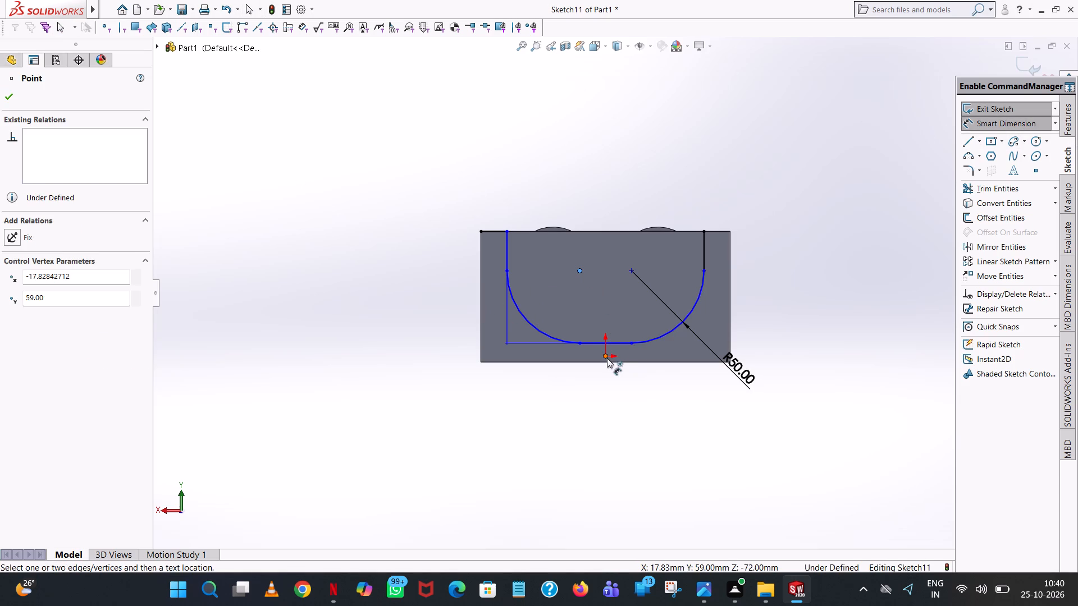
pyautogui.click(607, 358)
pyautogui.click(347, 315)
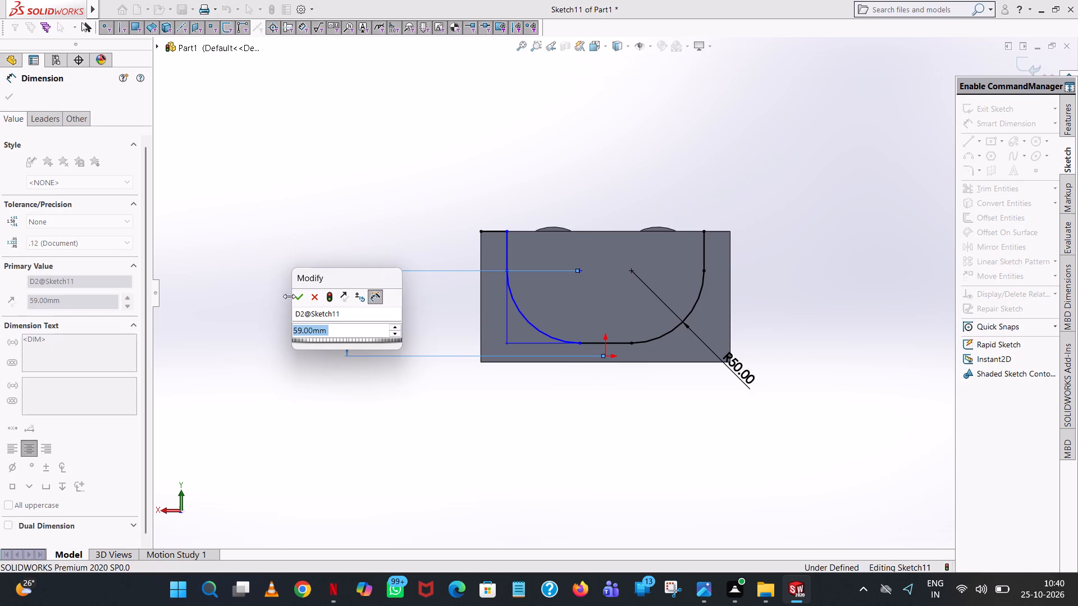
pyautogui.click(300, 300)
pyautogui.click(374, 173)
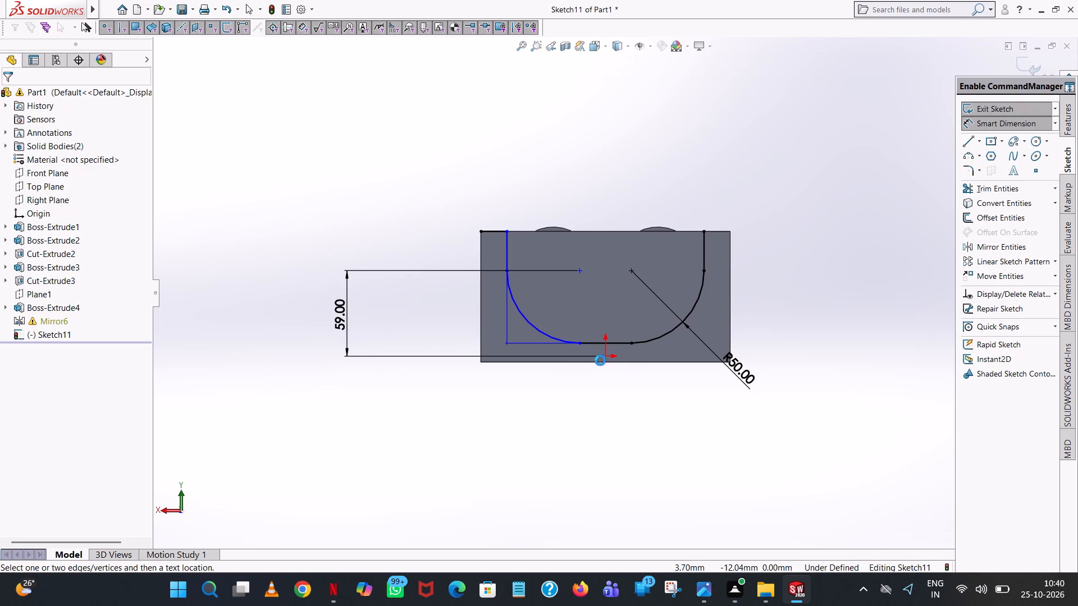
pyautogui.click(605, 357)
pyautogui.click(581, 272)
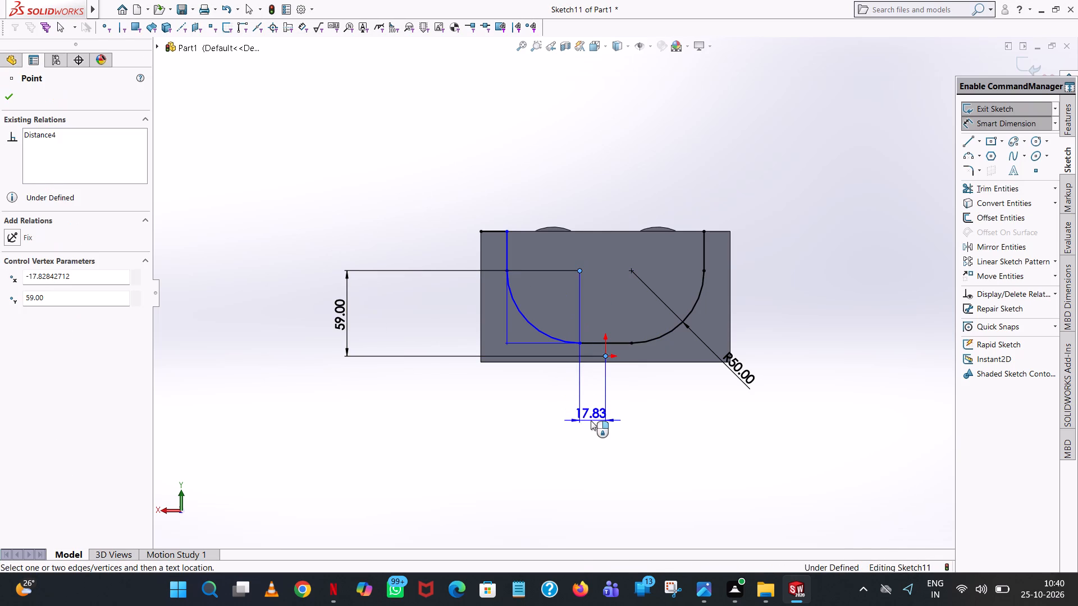
pyautogui.click(591, 424)
pyautogui.click(541, 405)
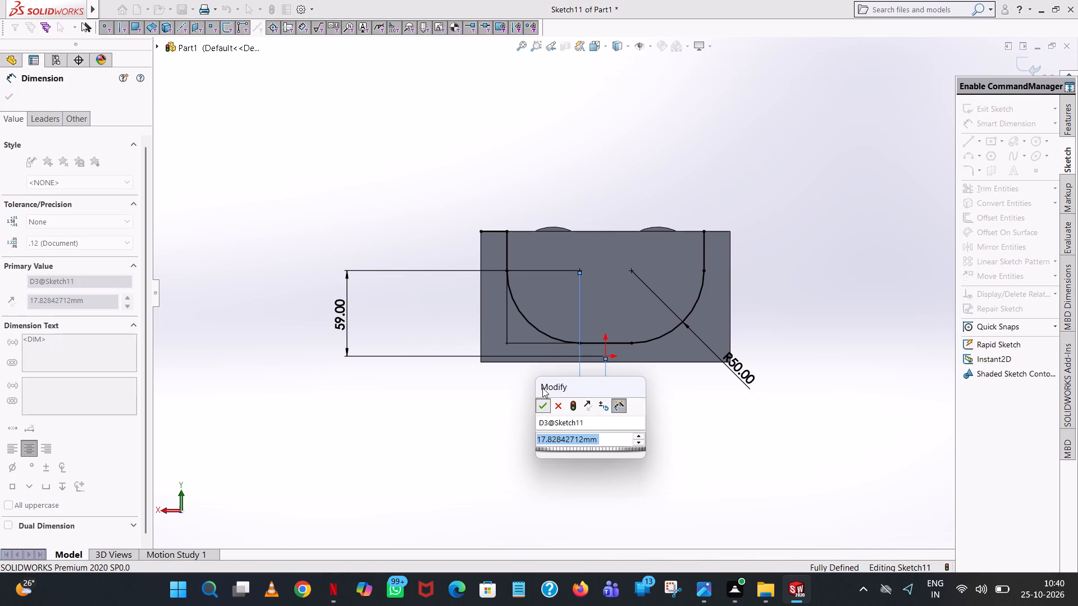
pyautogui.click(665, 195)
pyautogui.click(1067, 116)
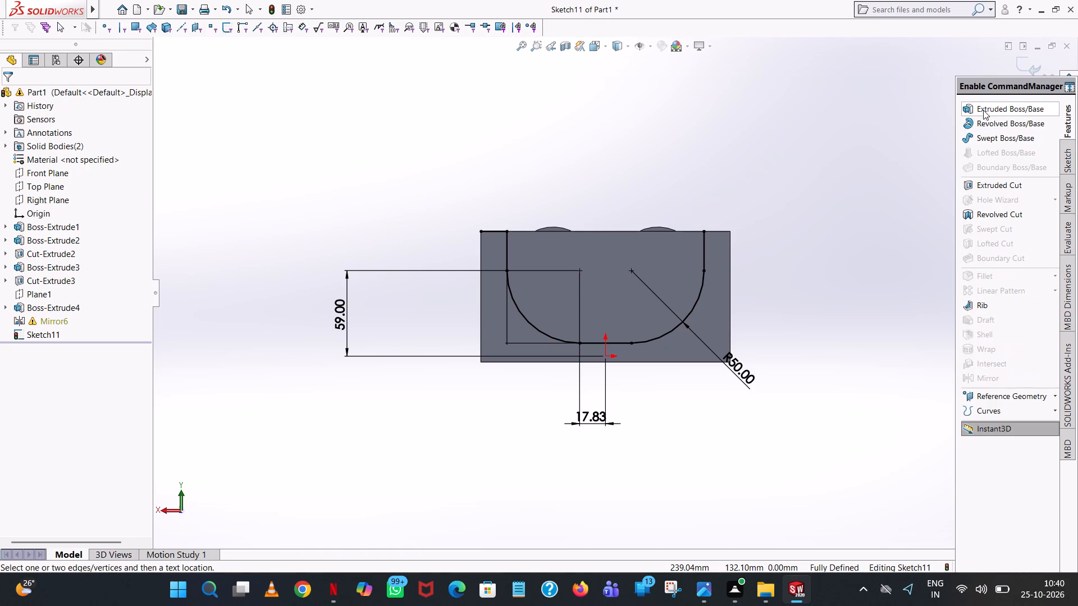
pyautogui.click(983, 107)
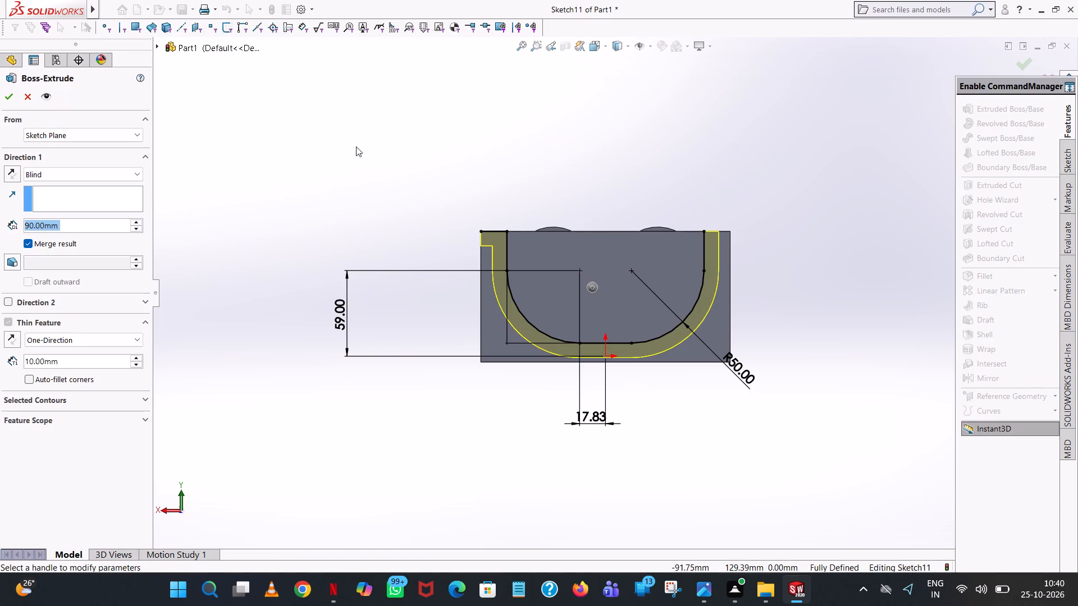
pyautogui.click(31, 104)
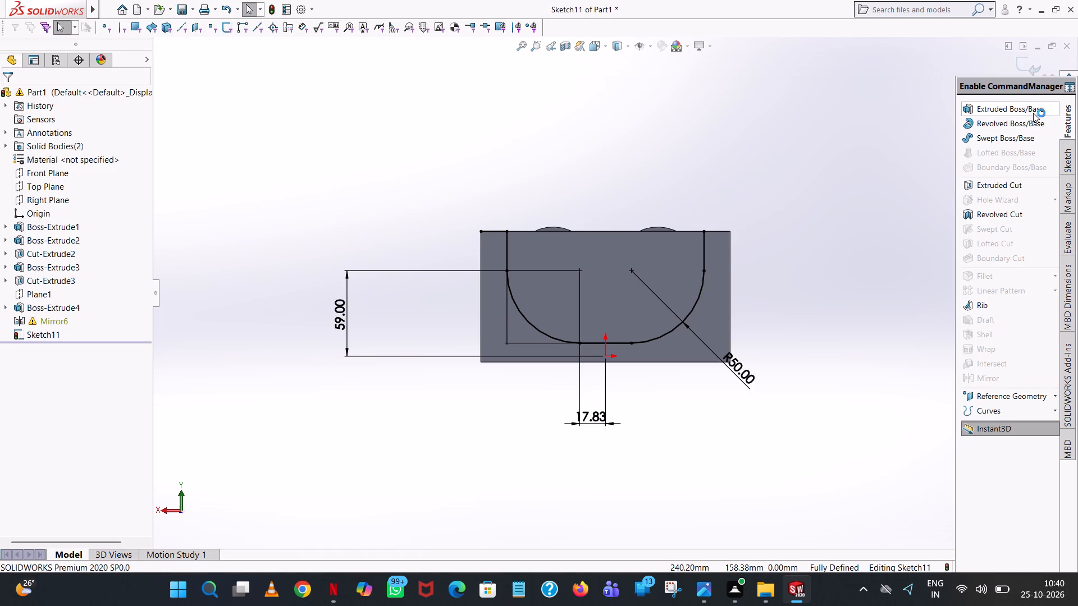
# Close the U-shaped profile with a horizontal line joining the upper ends of its two vertical lines.
pyautogui.click(1068, 156)
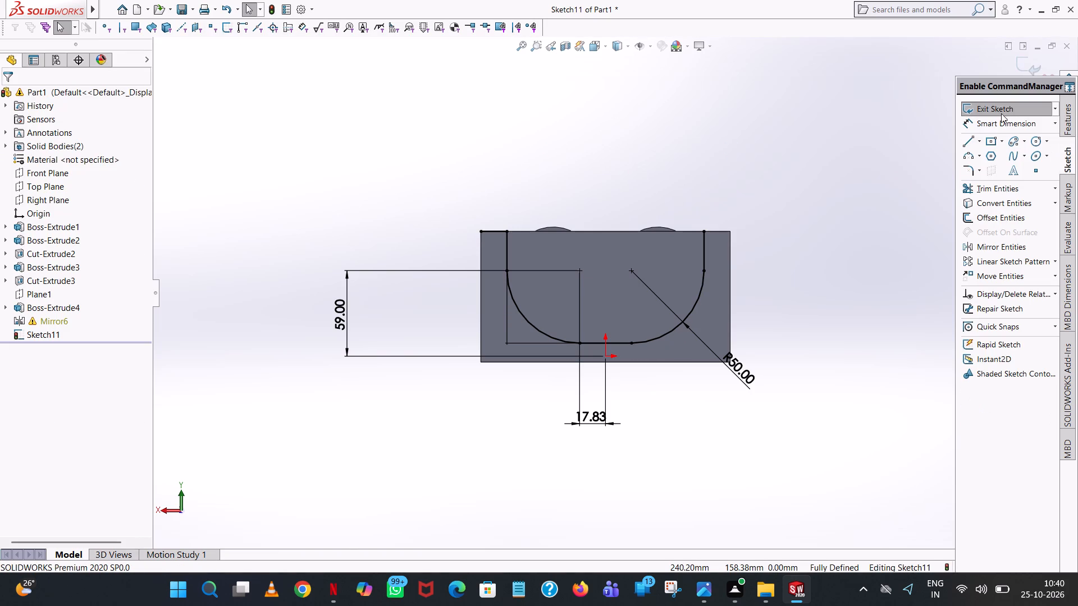
pyautogui.click(967, 143)
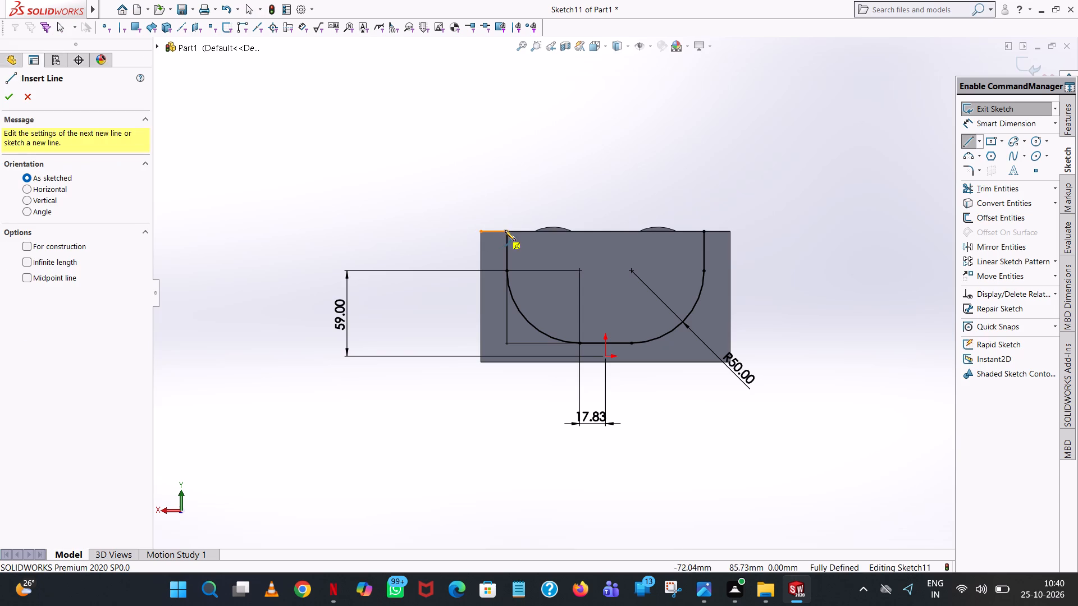
pyautogui.click(506, 230)
pyautogui.click(705, 233)
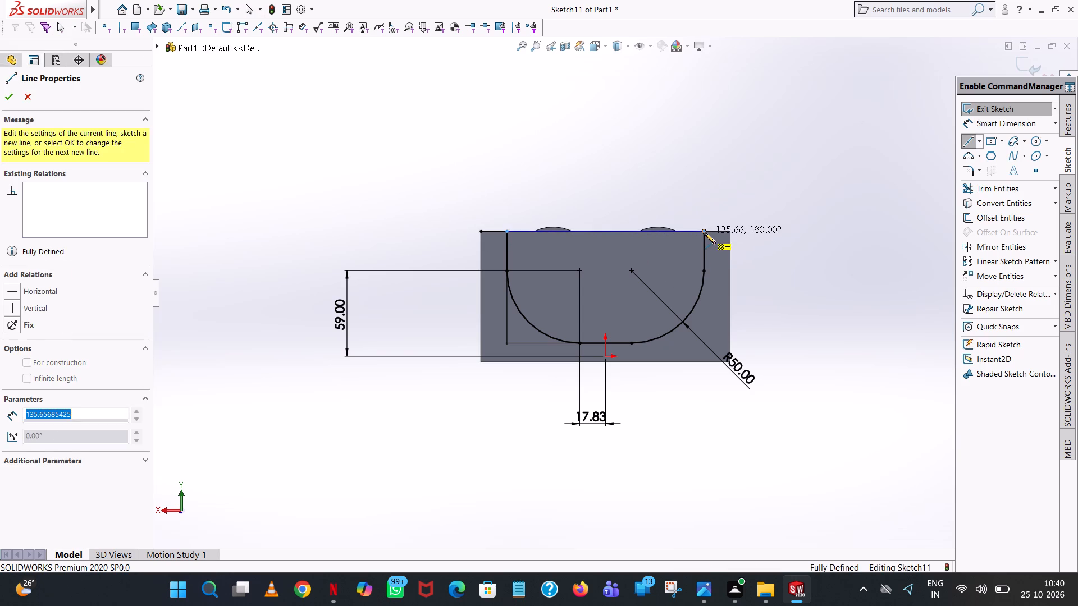
pyautogui.rightClick(705, 233)
pyautogui.click(743, 241)
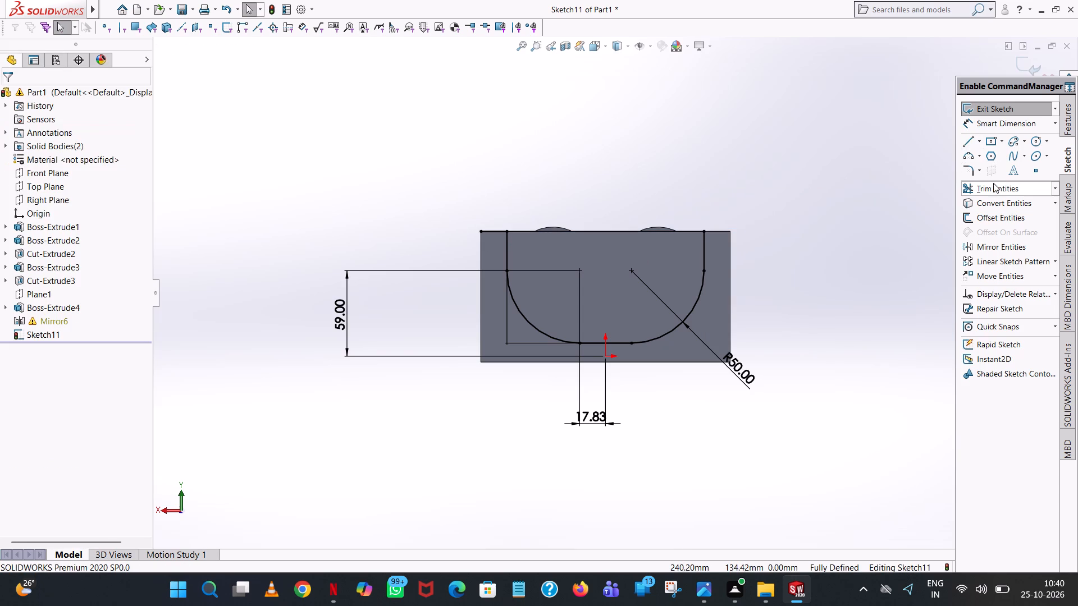
# Trim away the short horizontal line between the profile's upper corner and the plate's +X edge.
pyautogui.click(990, 191)
pyautogui.click(491, 231)
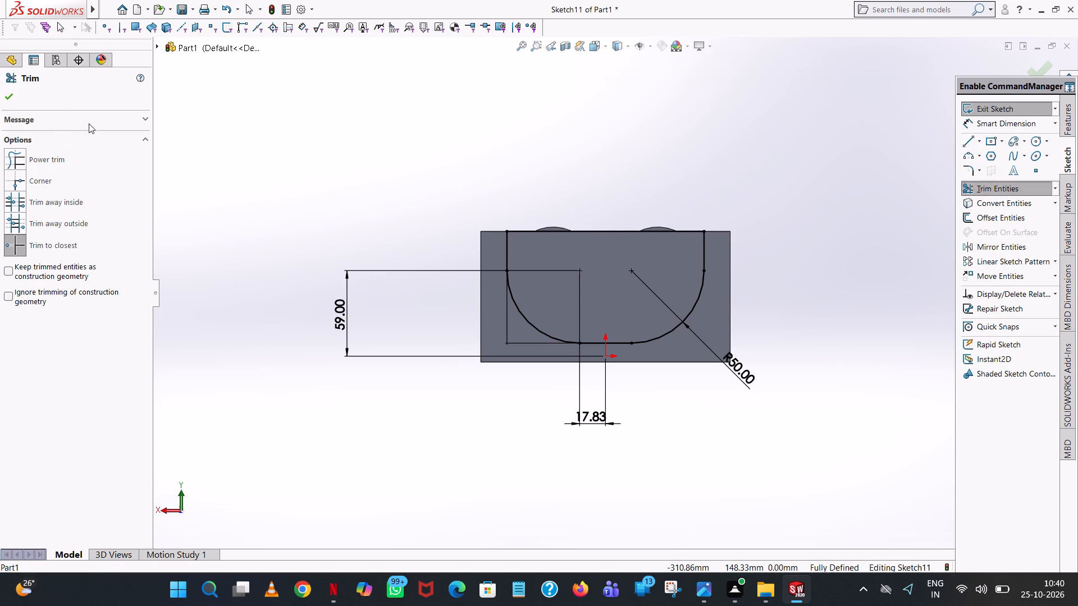
pyautogui.click(11, 99)
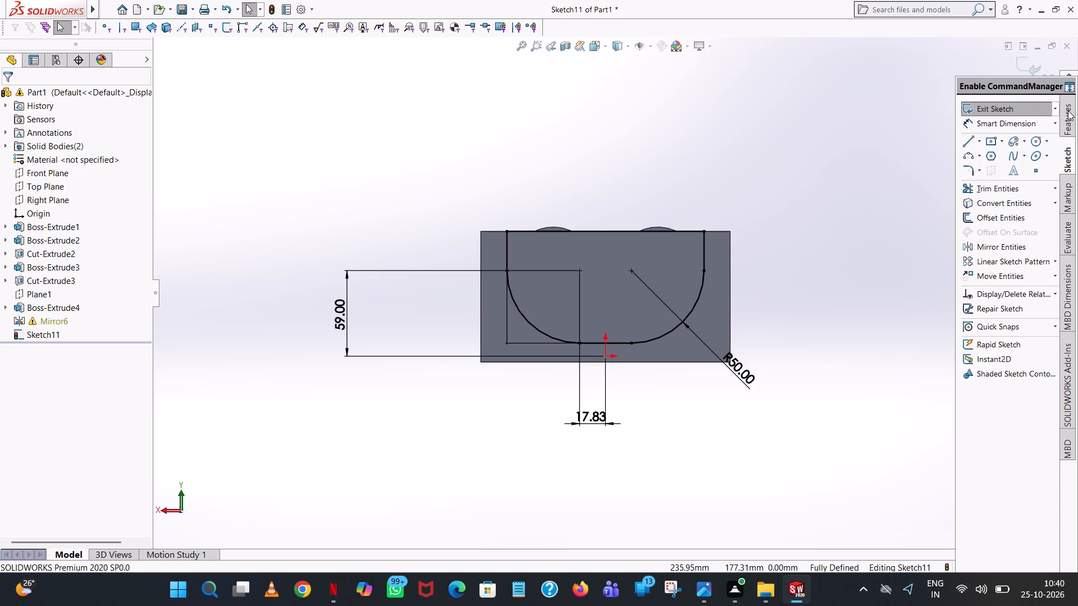
# Extrude the closed U-shaped profile as a 5 mm blind boss on the flat plate.
pyautogui.click(1068, 111)
pyautogui.click(997, 111)
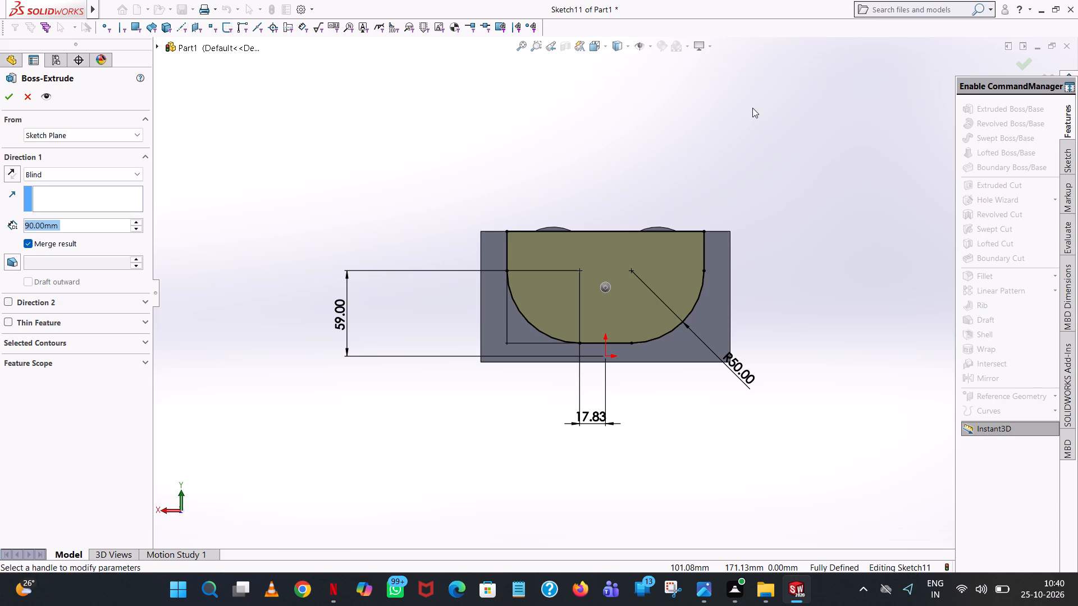
pyautogui.press('5')
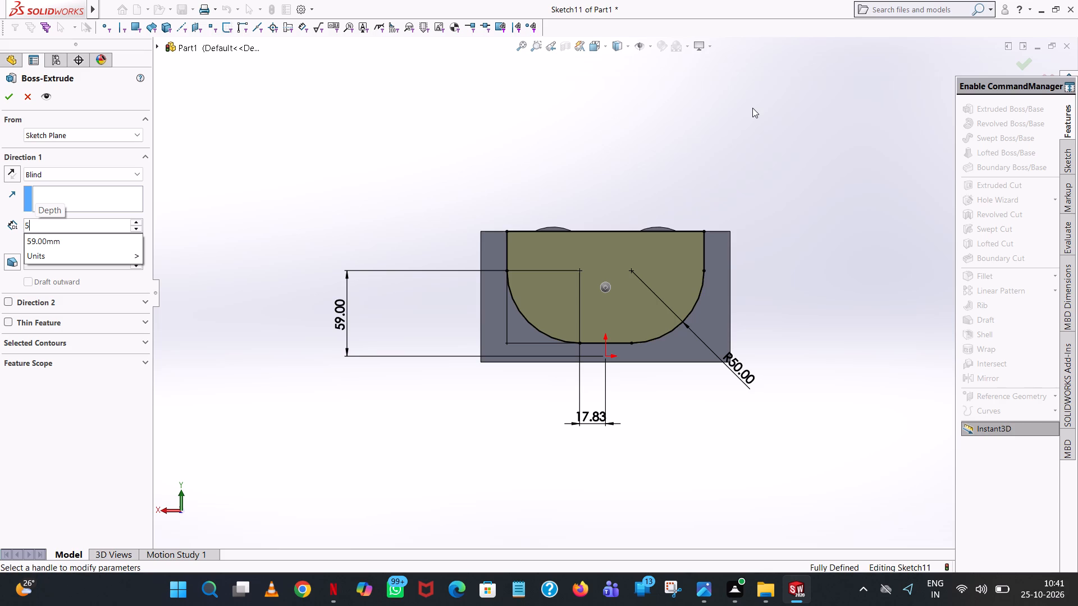
pyautogui.click(3, 93)
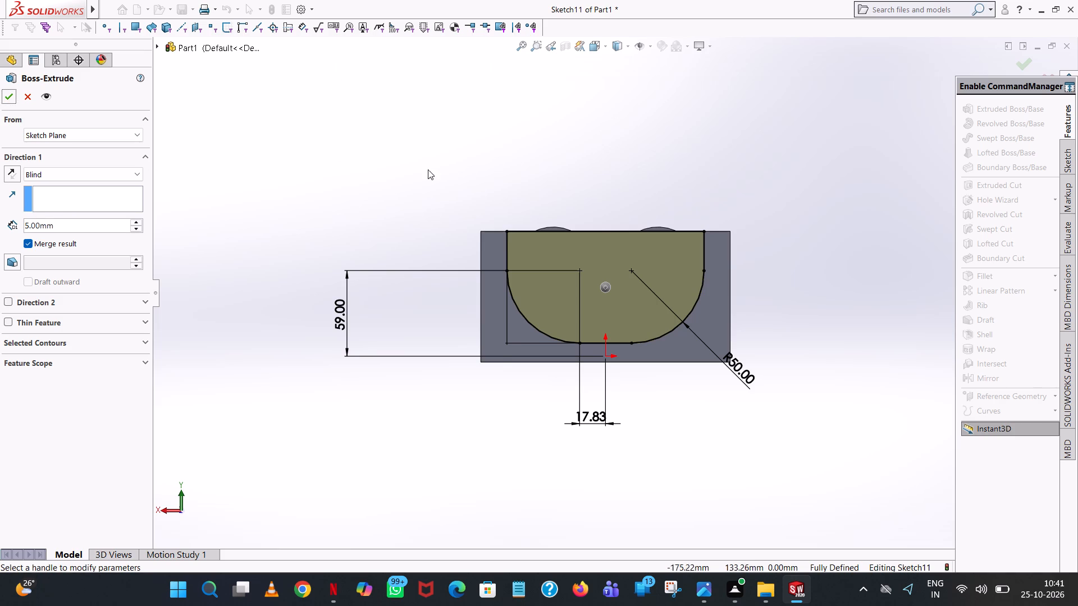
pyautogui.scroll(1, 579, 169)
pyautogui.moveTo(579, 170); pyautogui.dragTo(593, 370, button='middle')
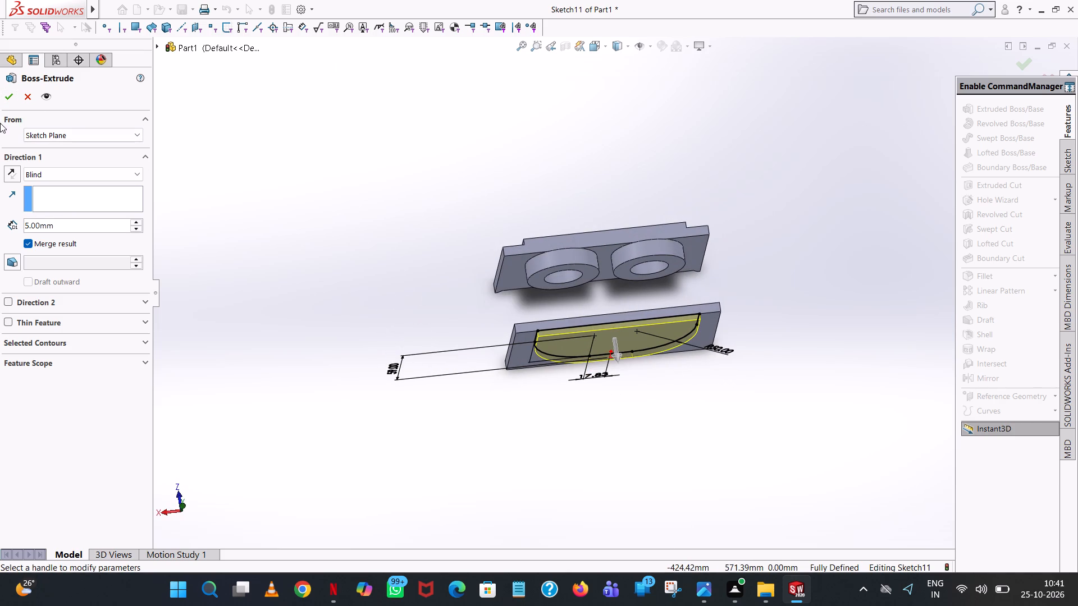
pyautogui.click(8, 102)
pyautogui.click(750, 185)
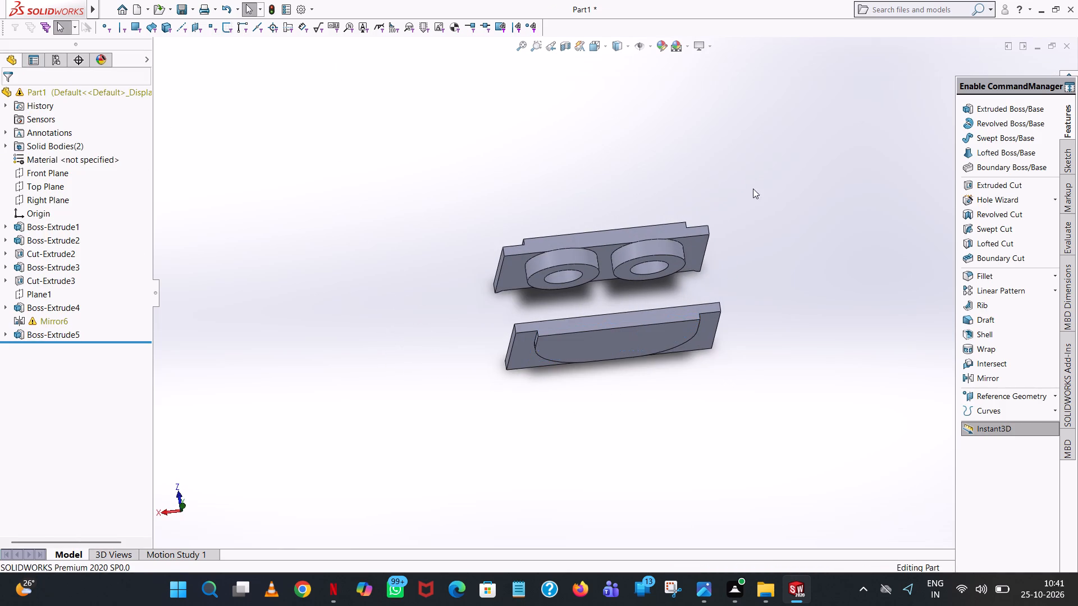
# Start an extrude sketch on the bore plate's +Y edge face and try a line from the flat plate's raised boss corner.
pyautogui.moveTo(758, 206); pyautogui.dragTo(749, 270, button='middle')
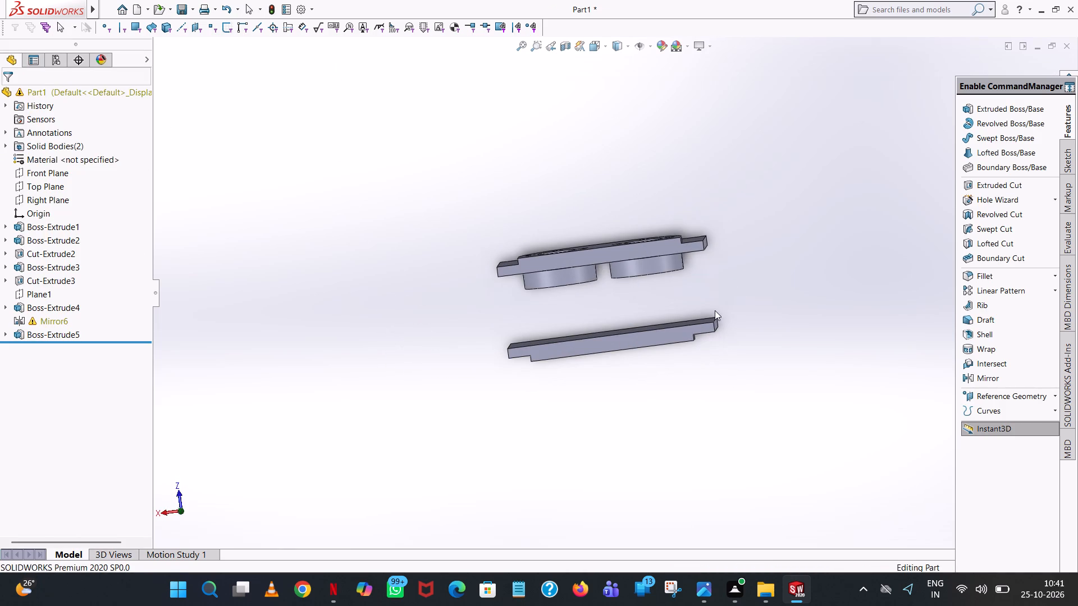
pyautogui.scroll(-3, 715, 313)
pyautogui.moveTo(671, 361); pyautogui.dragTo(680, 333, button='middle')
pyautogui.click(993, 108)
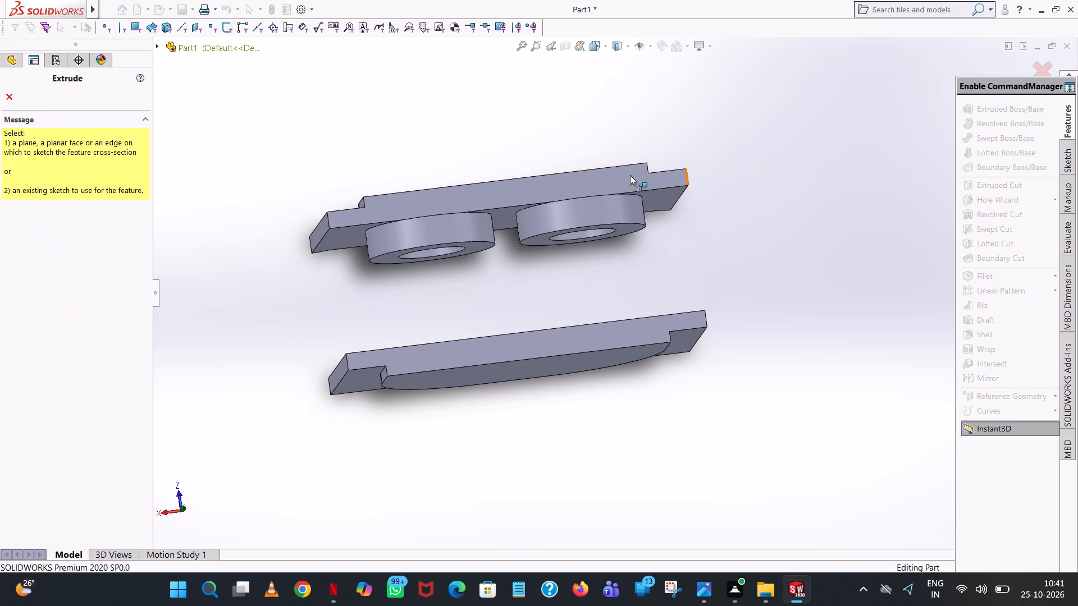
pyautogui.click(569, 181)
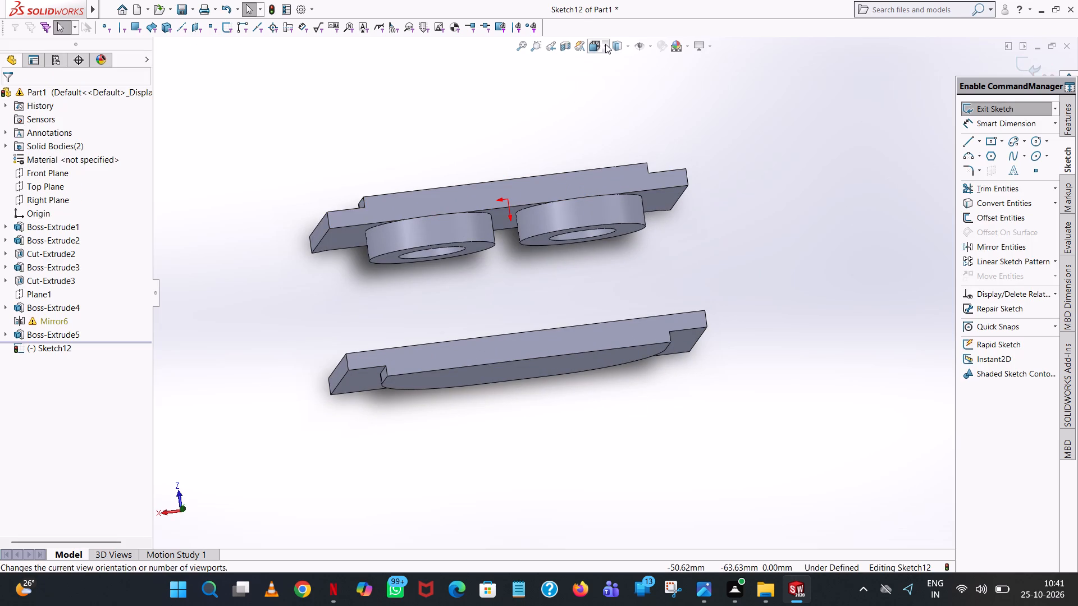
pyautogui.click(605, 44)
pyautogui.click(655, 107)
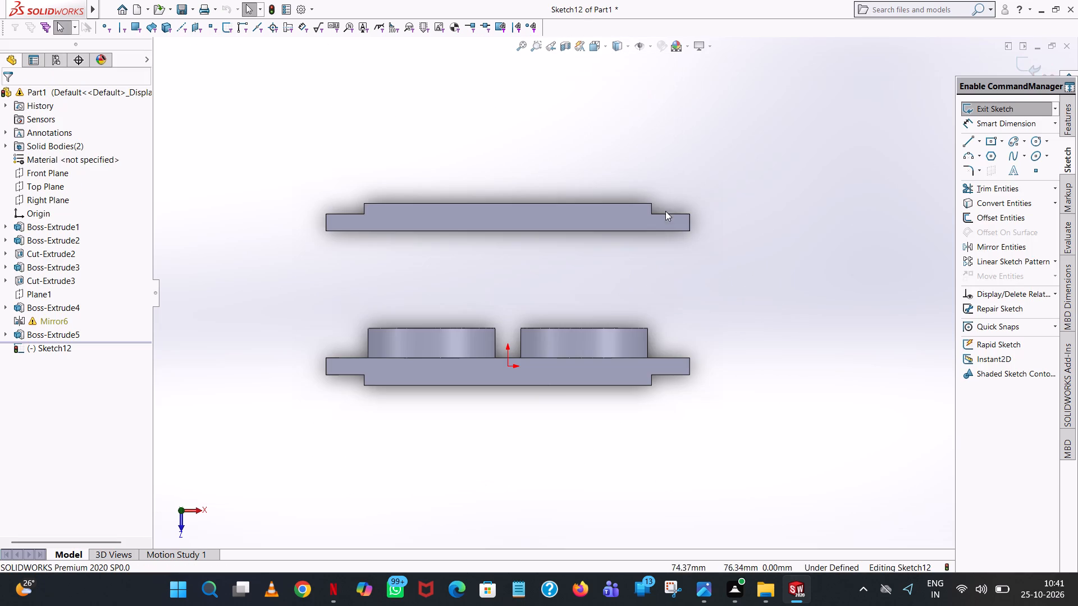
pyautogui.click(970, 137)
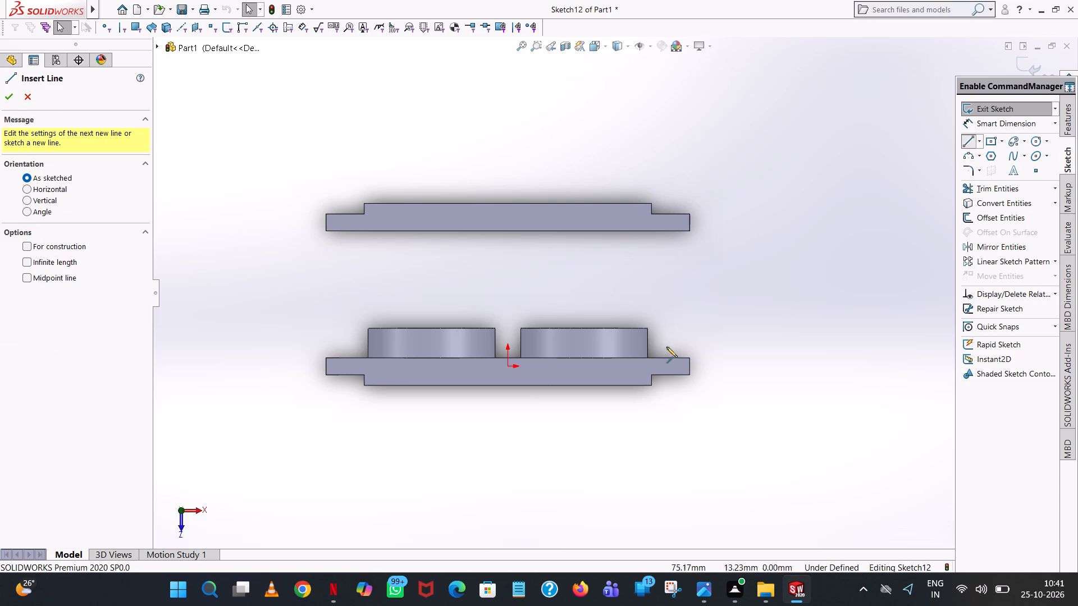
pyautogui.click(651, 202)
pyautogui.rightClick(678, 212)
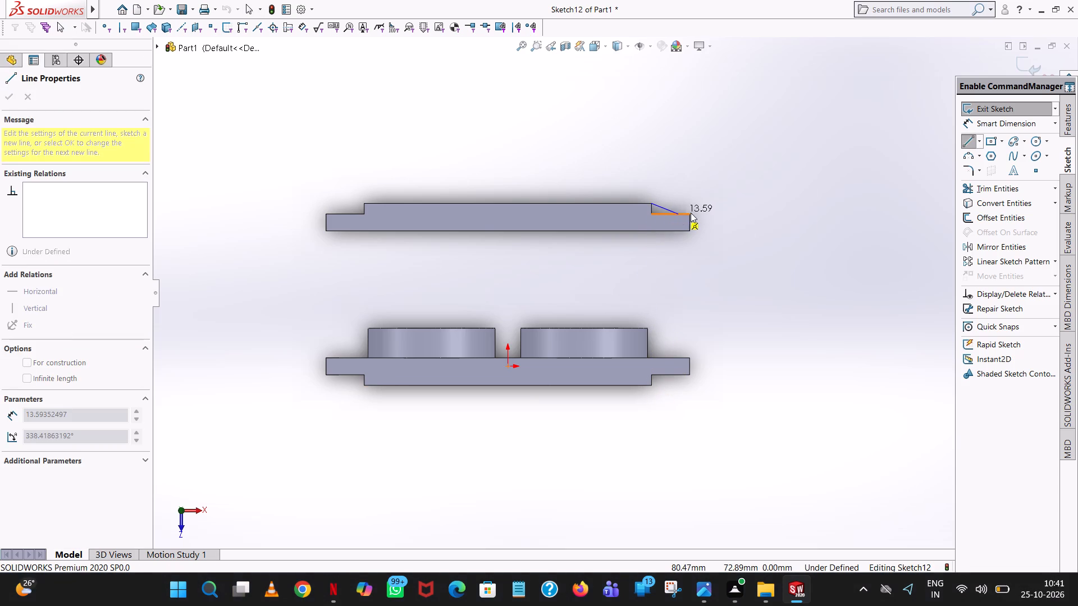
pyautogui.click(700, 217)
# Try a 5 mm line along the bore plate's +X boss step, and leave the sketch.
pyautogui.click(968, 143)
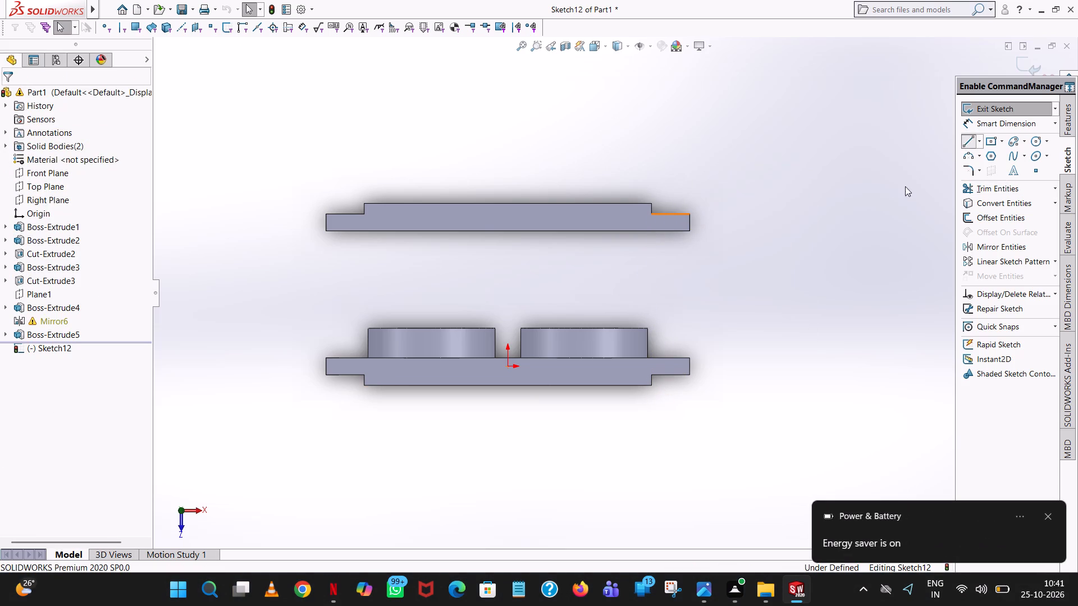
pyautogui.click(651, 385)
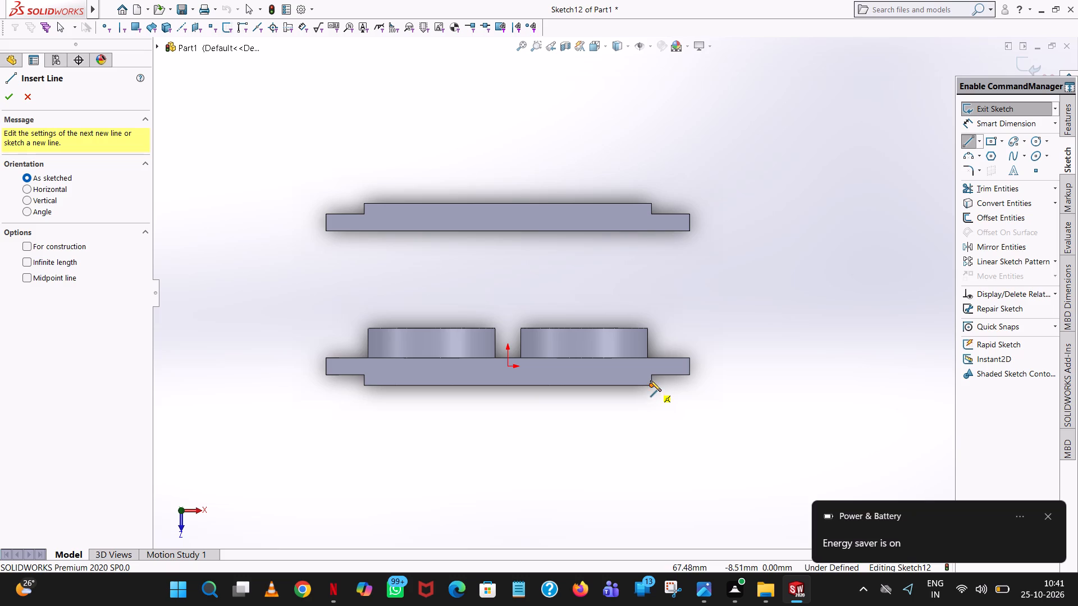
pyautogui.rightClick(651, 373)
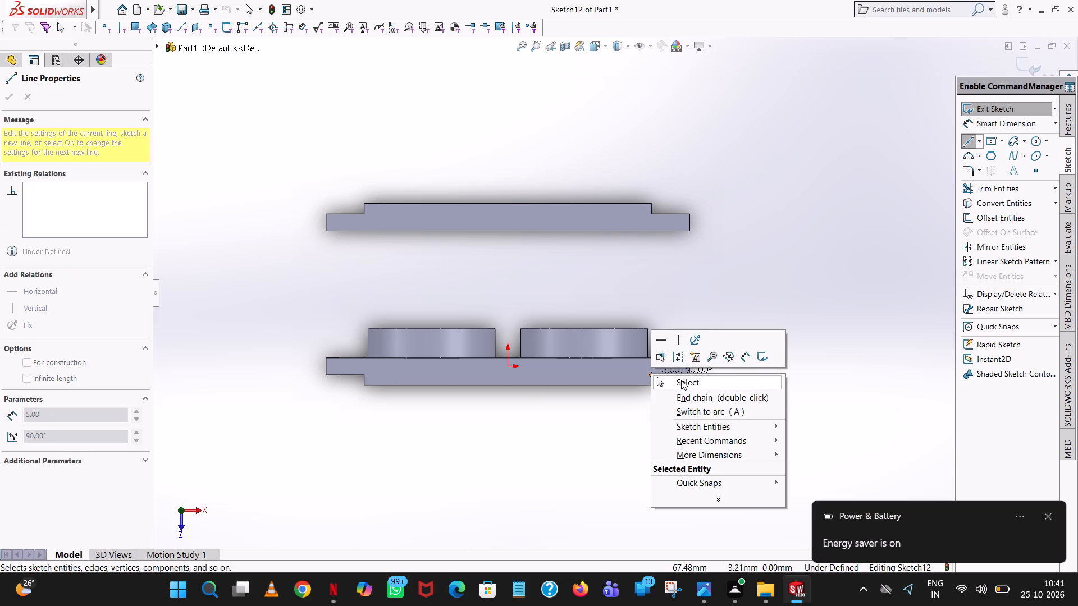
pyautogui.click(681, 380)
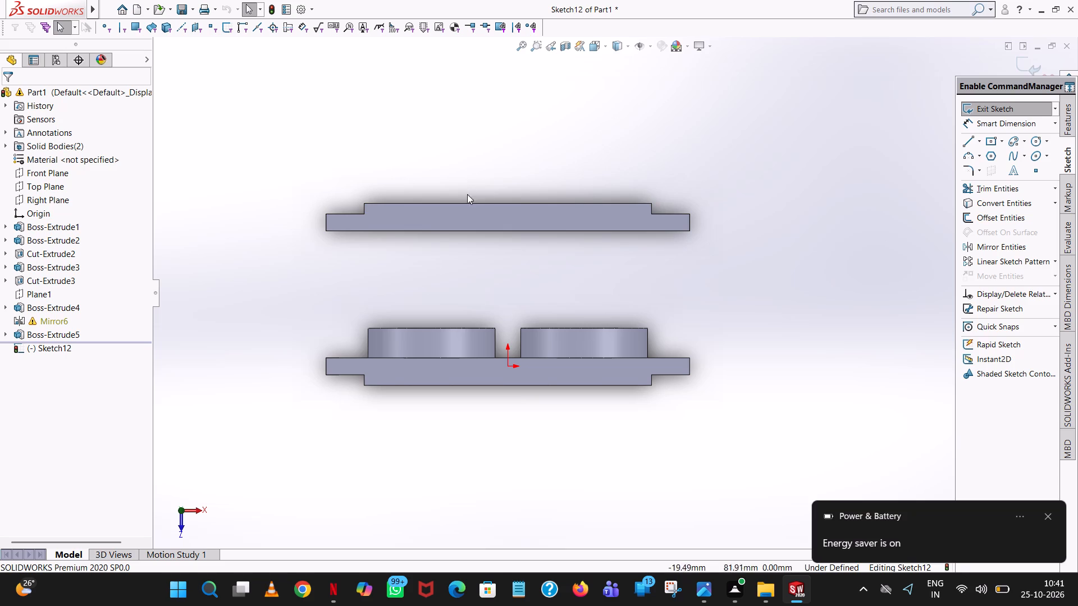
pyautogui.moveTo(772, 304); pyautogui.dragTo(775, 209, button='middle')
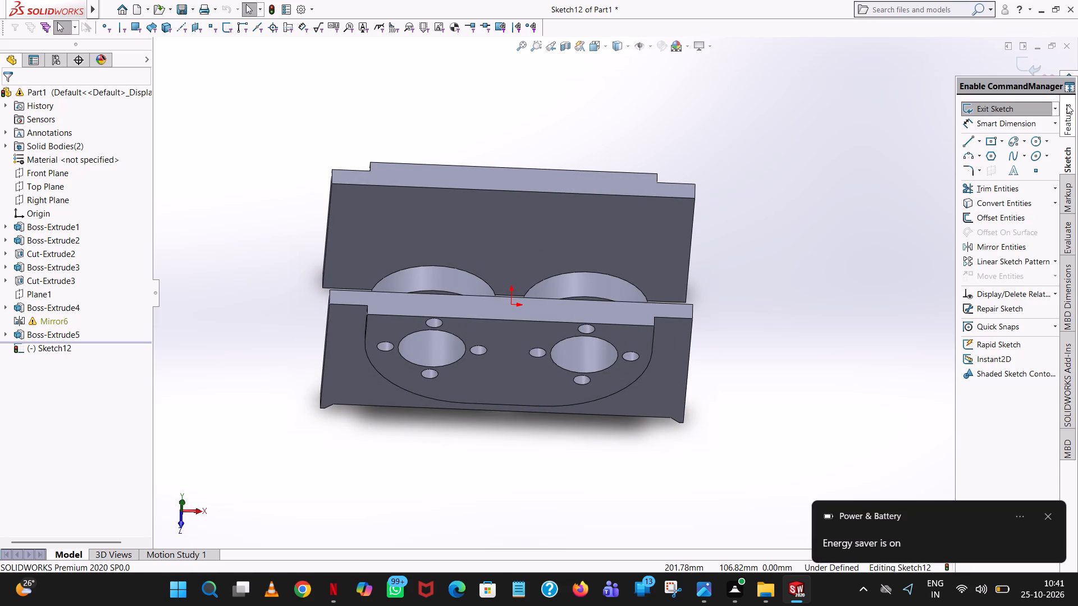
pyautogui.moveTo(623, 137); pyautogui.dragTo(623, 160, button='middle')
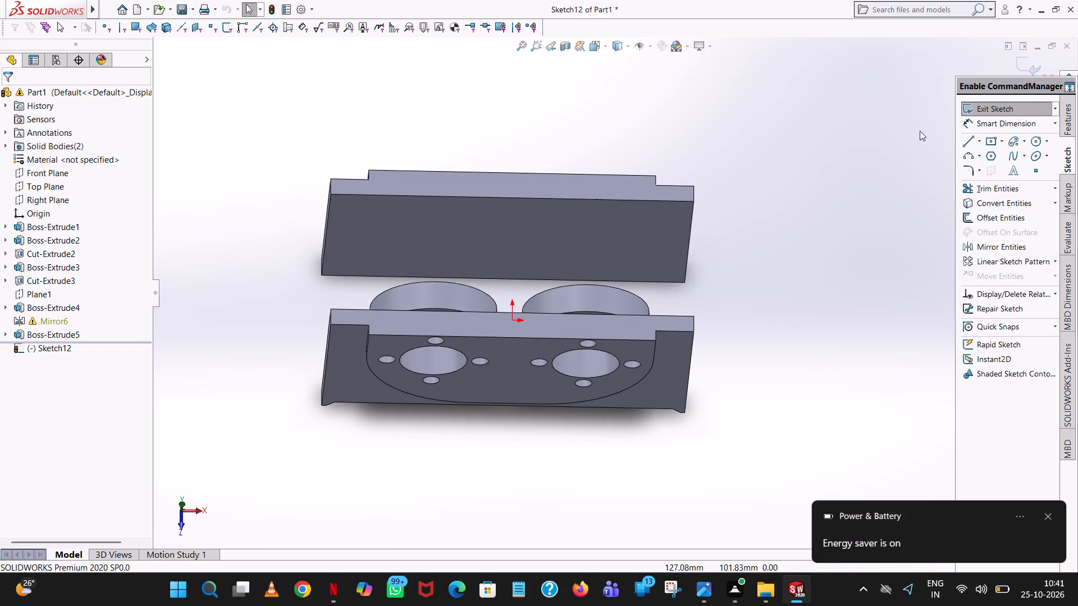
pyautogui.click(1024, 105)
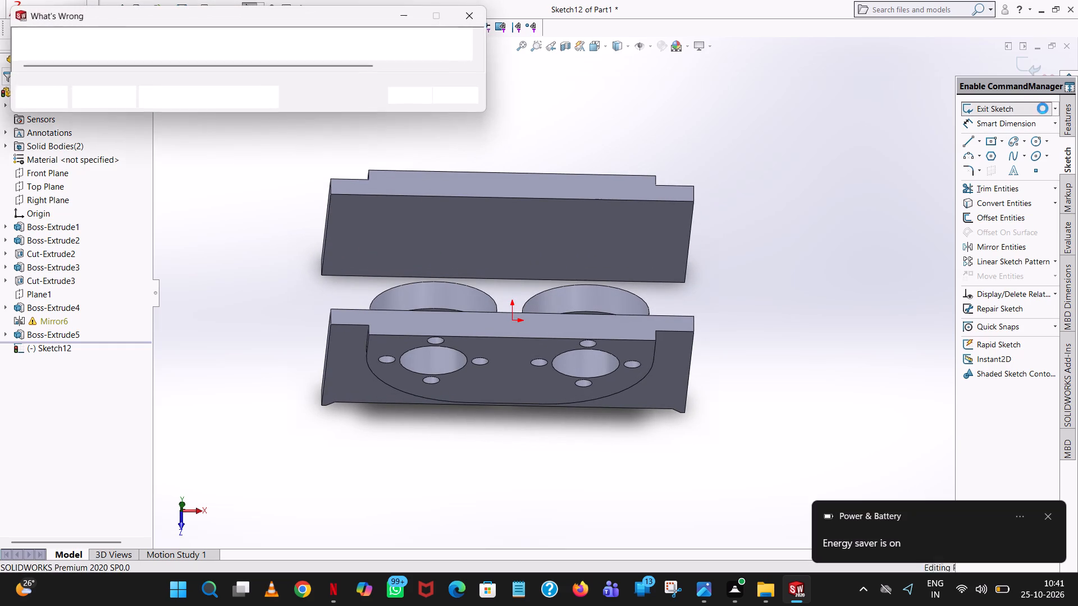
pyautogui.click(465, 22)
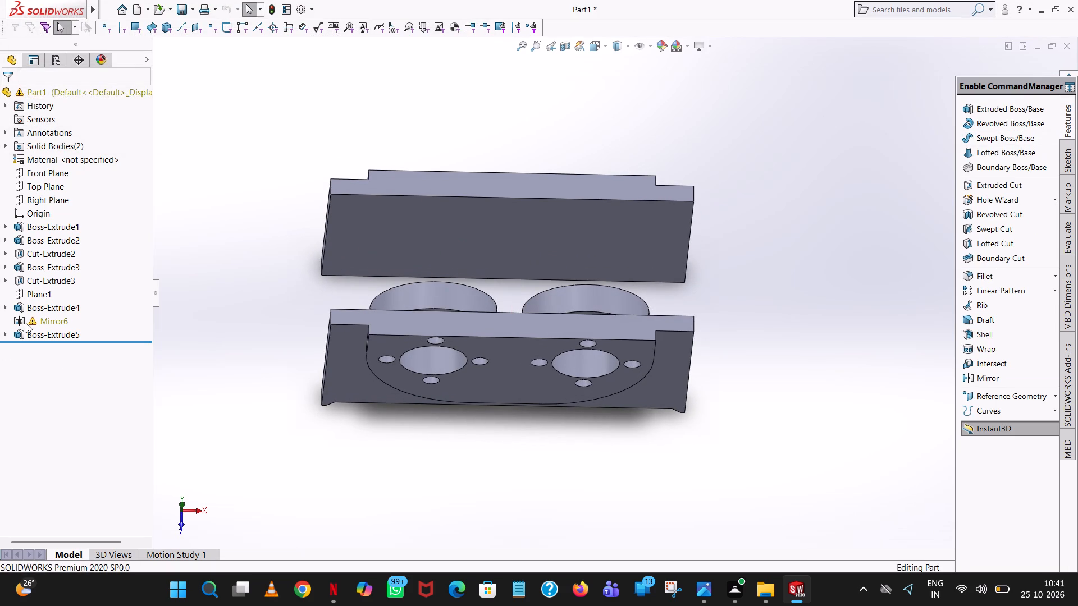
# Delete the Mirror6 feature that carries the warning.
pyautogui.rightClick(36, 318)
pyautogui.click(84, 395)
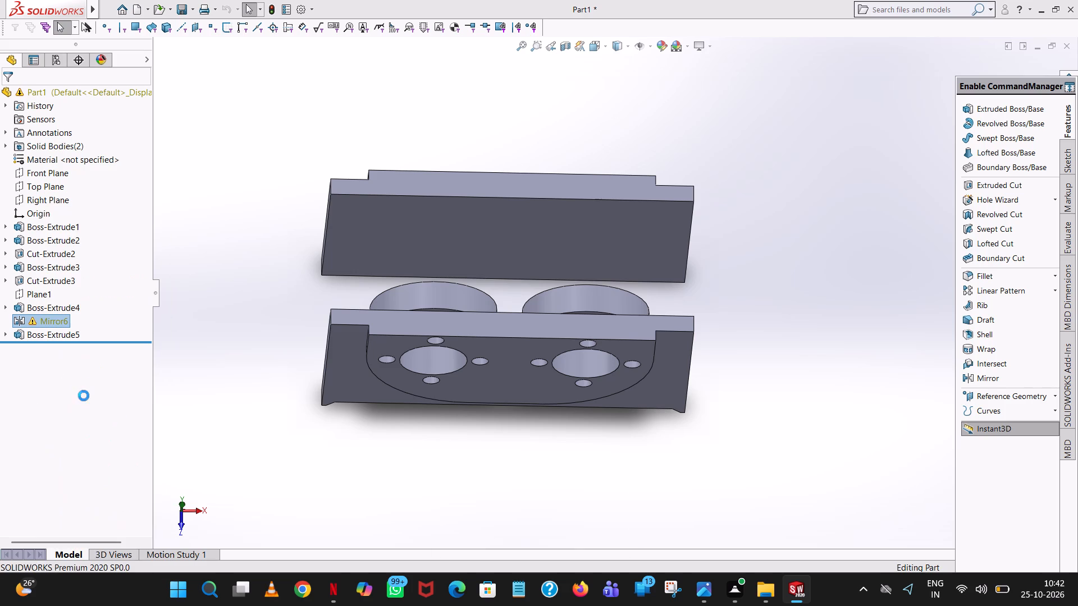
pyautogui.click(621, 218)
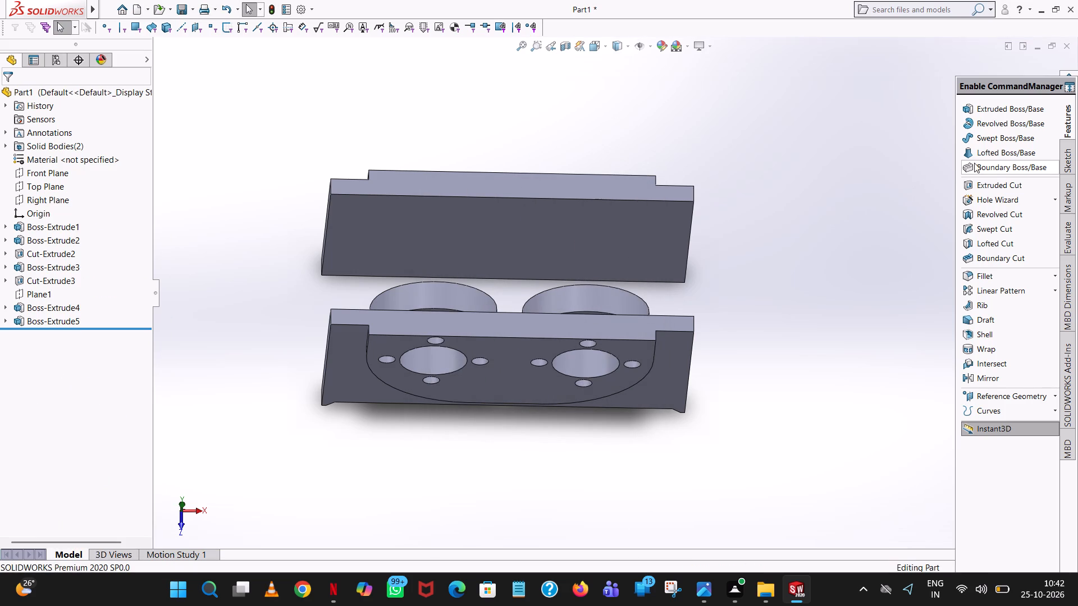
# Start an extruded boss sketch on the flat plate's inner face, viewed square to the XY plane.
pyautogui.click(1004, 109)
pyautogui.click(538, 241)
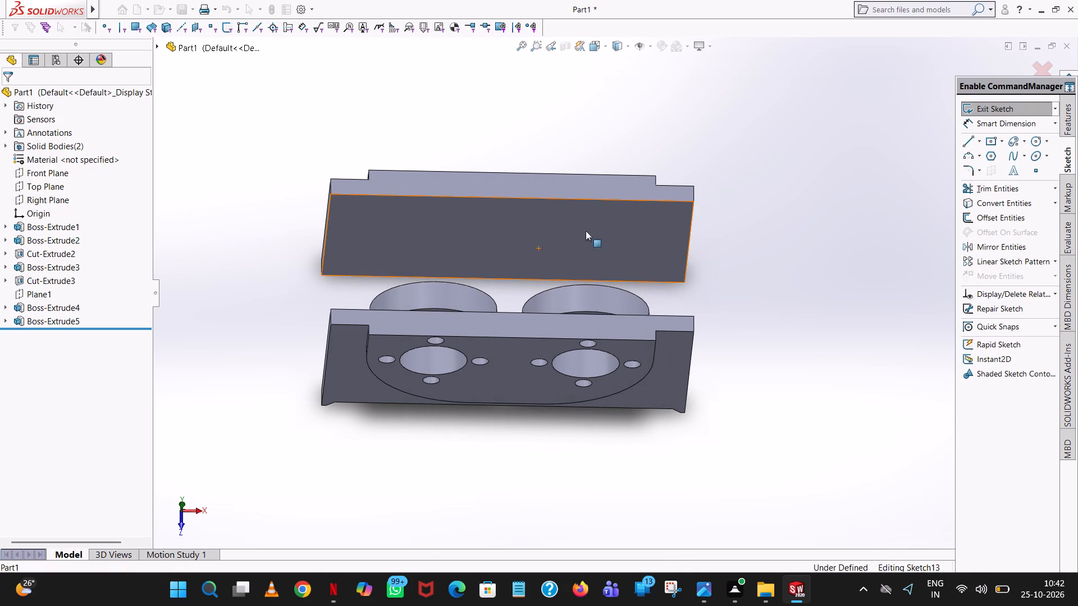
pyautogui.click(605, 49)
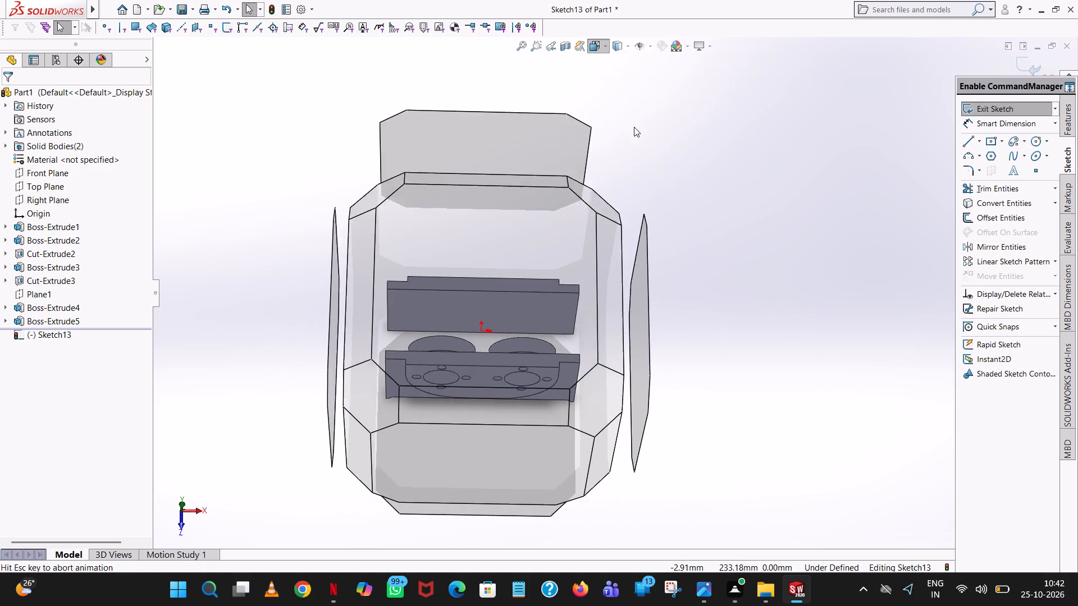
pyautogui.click(656, 109)
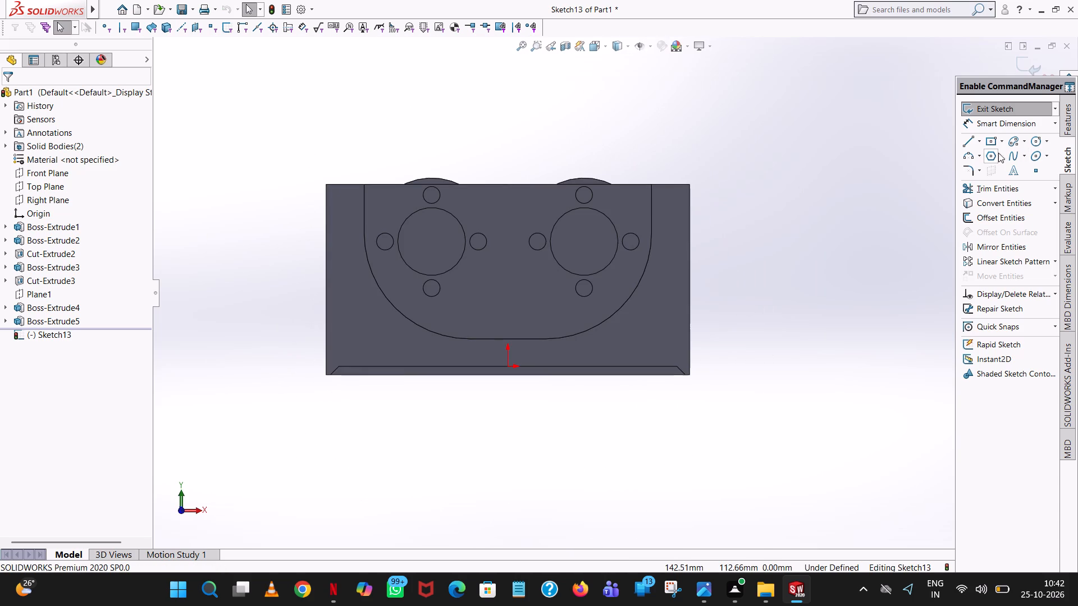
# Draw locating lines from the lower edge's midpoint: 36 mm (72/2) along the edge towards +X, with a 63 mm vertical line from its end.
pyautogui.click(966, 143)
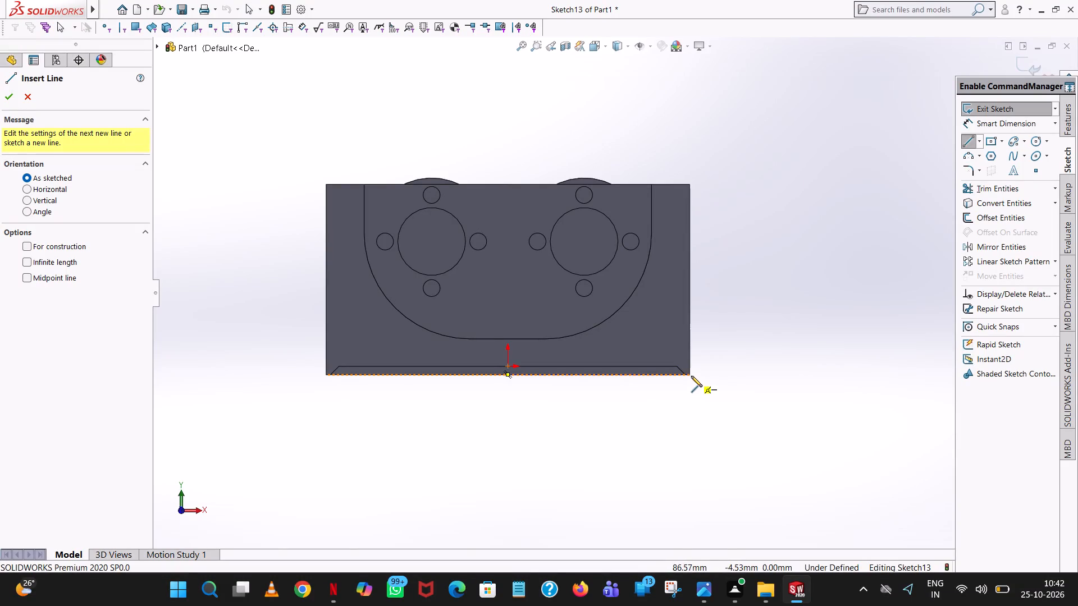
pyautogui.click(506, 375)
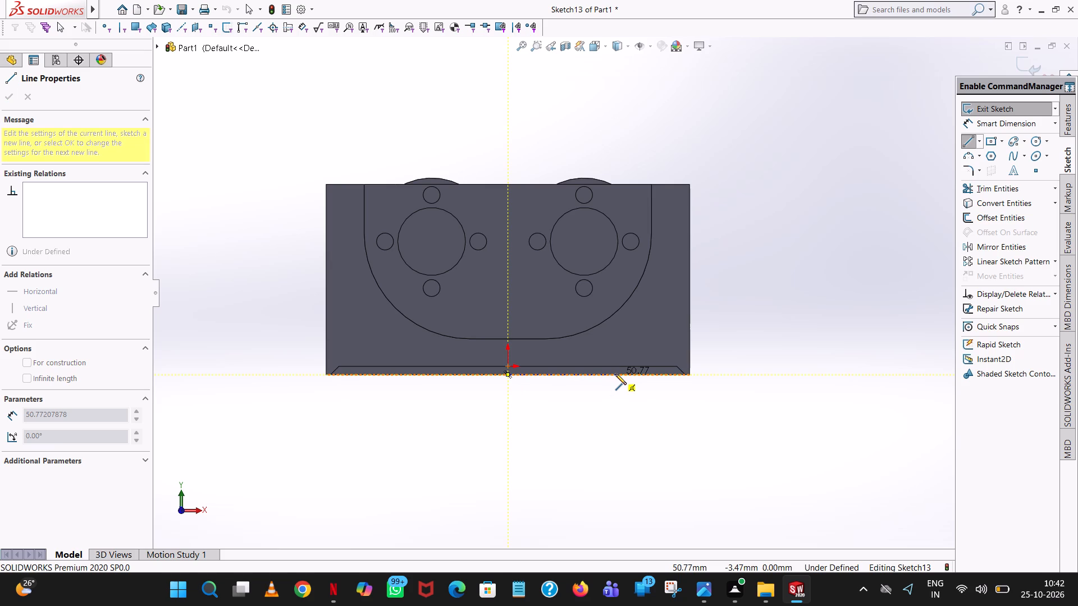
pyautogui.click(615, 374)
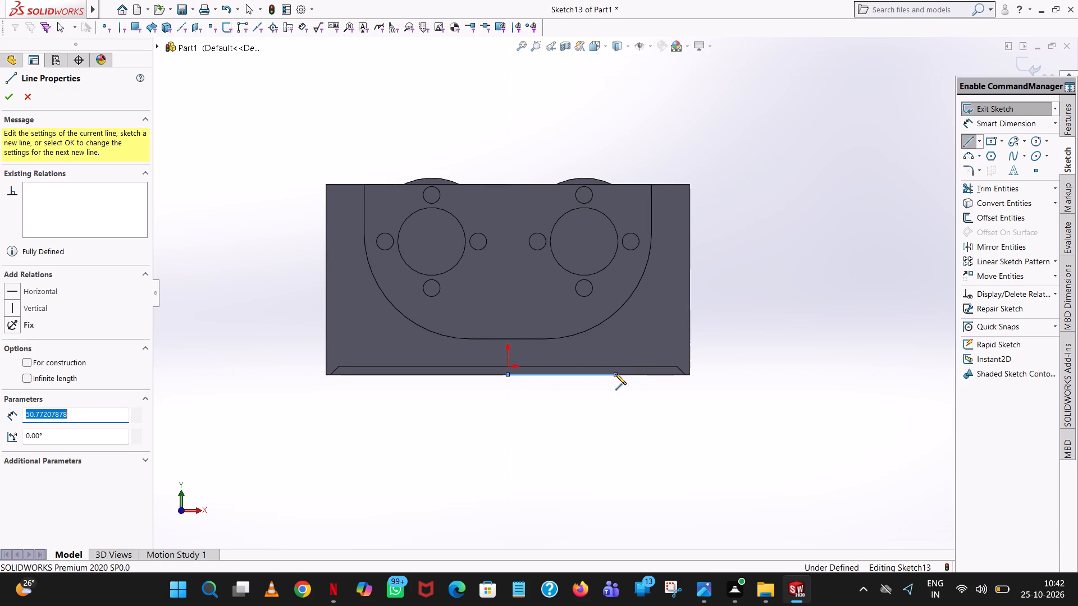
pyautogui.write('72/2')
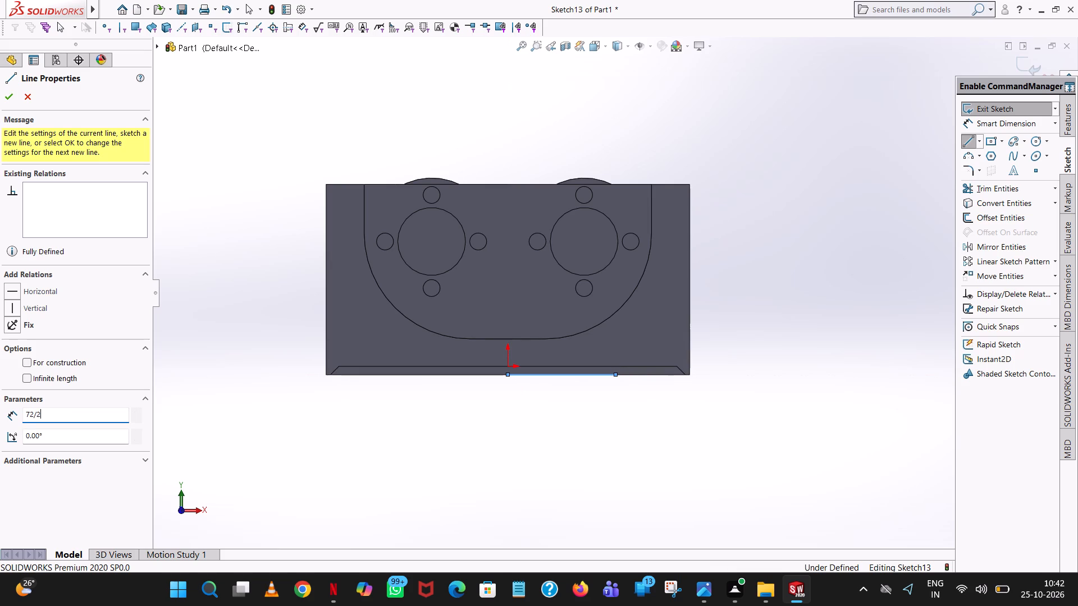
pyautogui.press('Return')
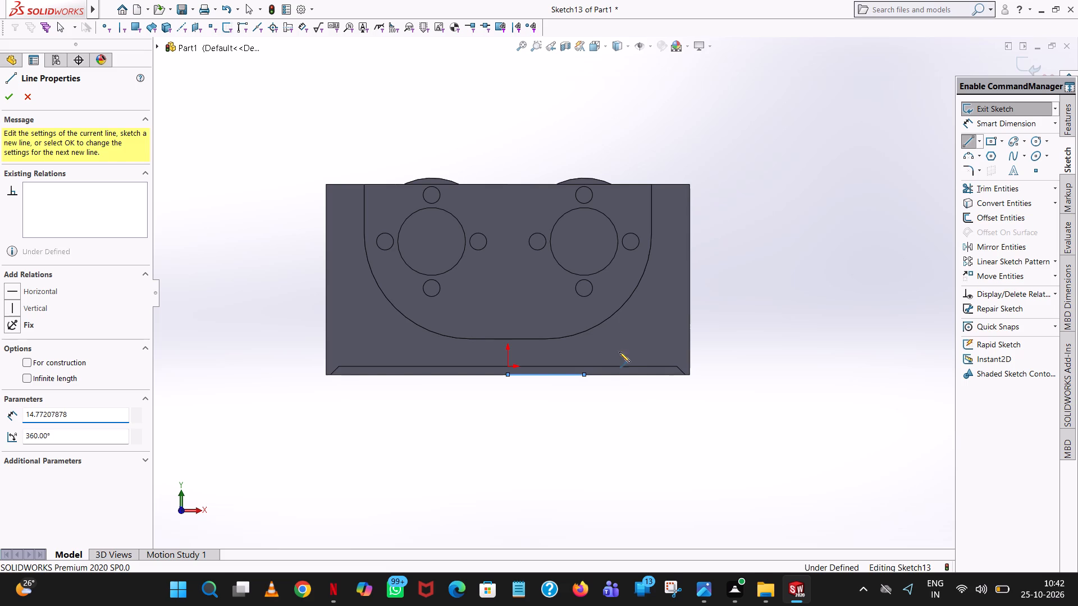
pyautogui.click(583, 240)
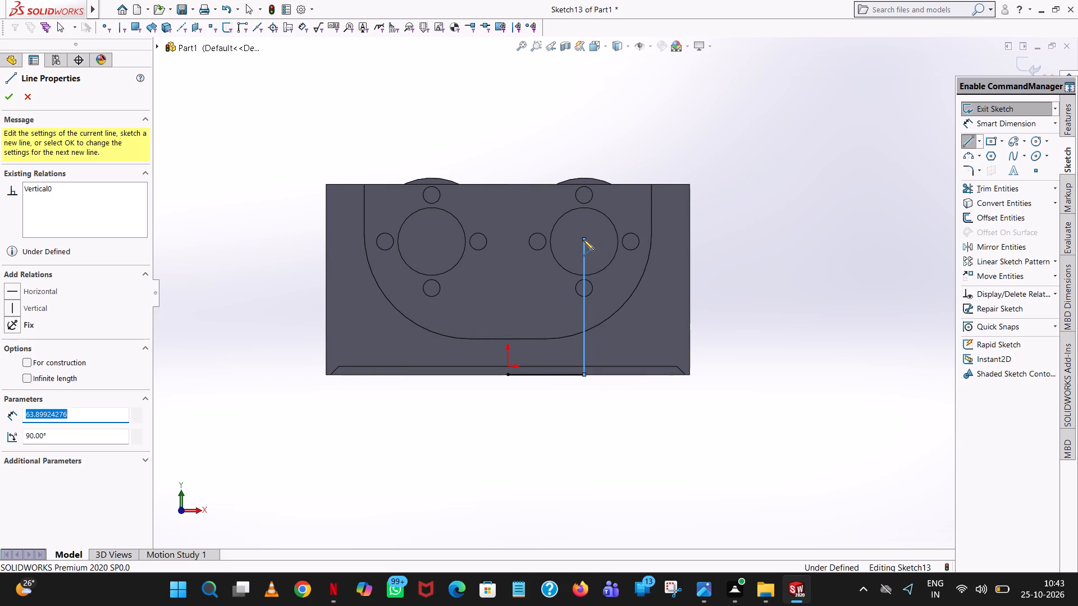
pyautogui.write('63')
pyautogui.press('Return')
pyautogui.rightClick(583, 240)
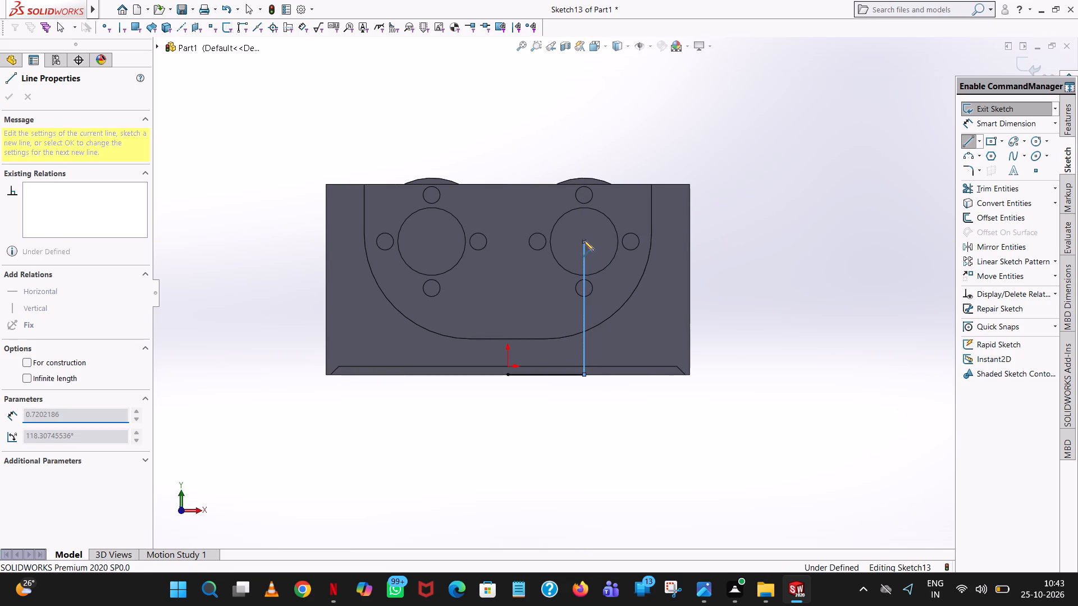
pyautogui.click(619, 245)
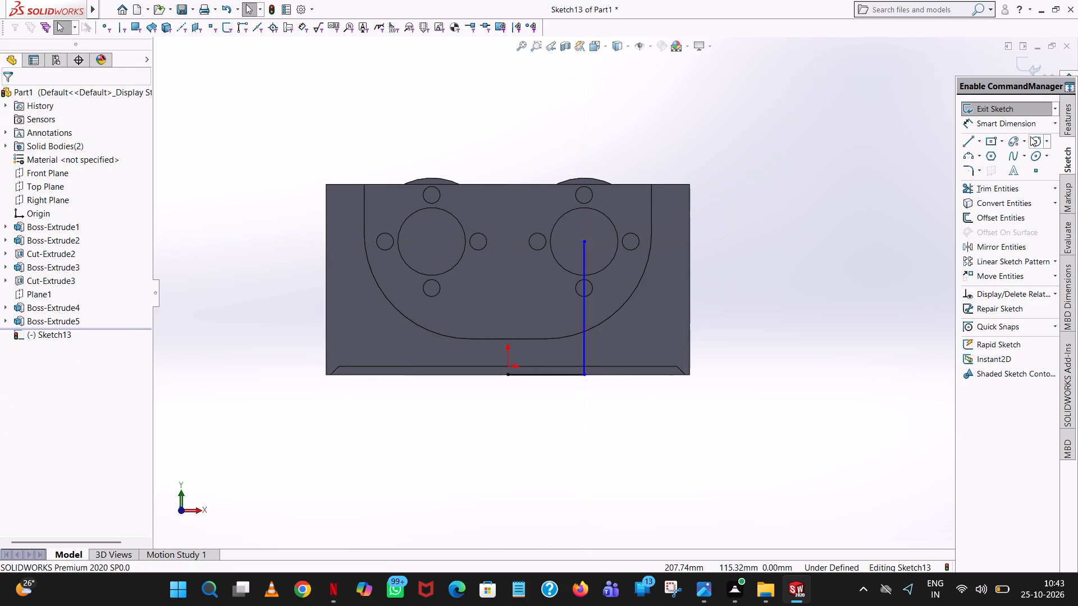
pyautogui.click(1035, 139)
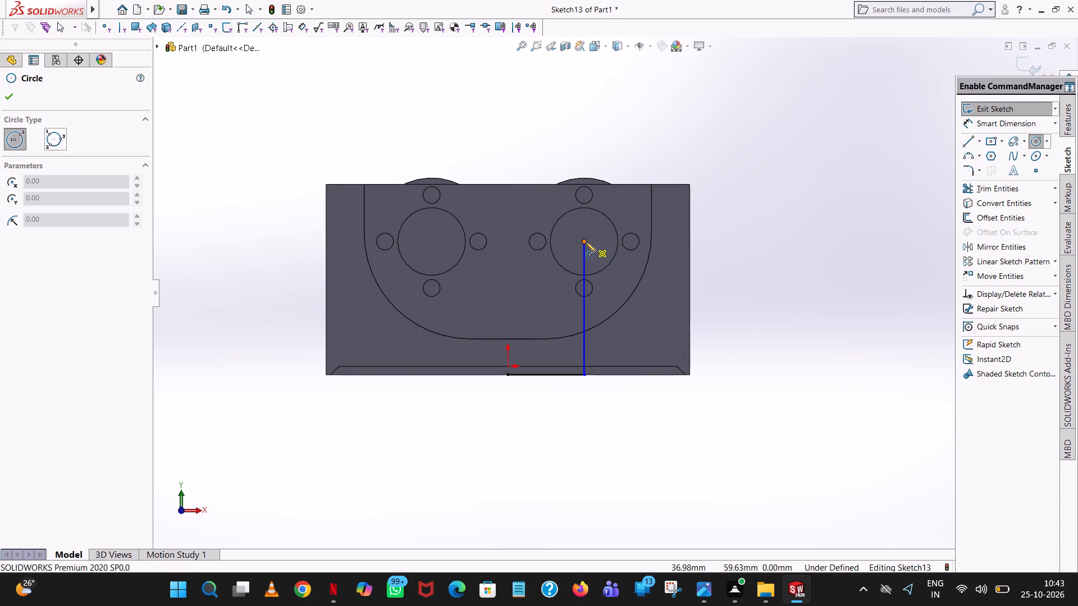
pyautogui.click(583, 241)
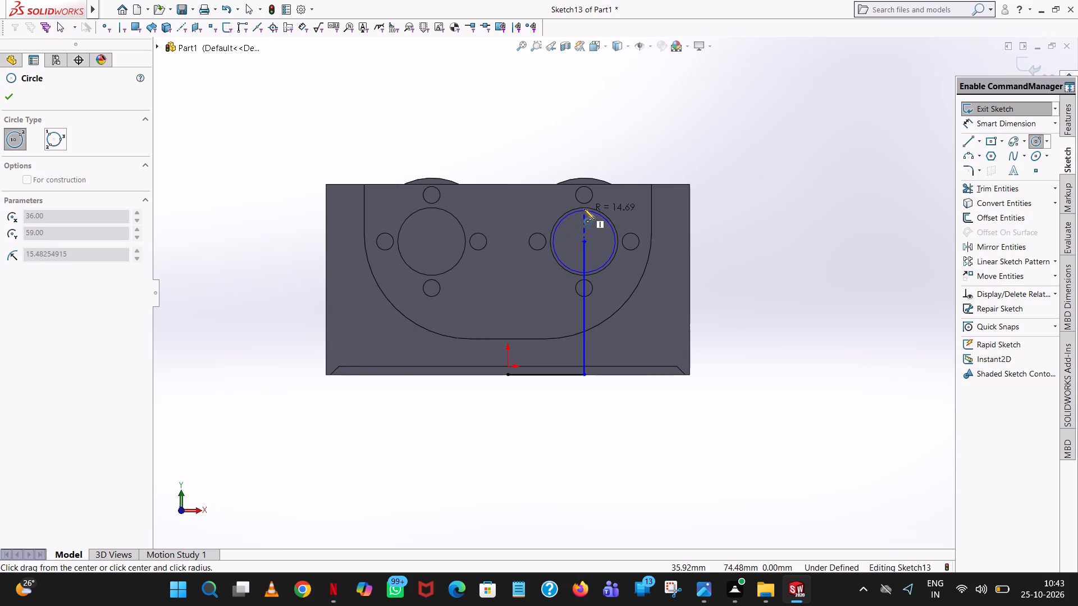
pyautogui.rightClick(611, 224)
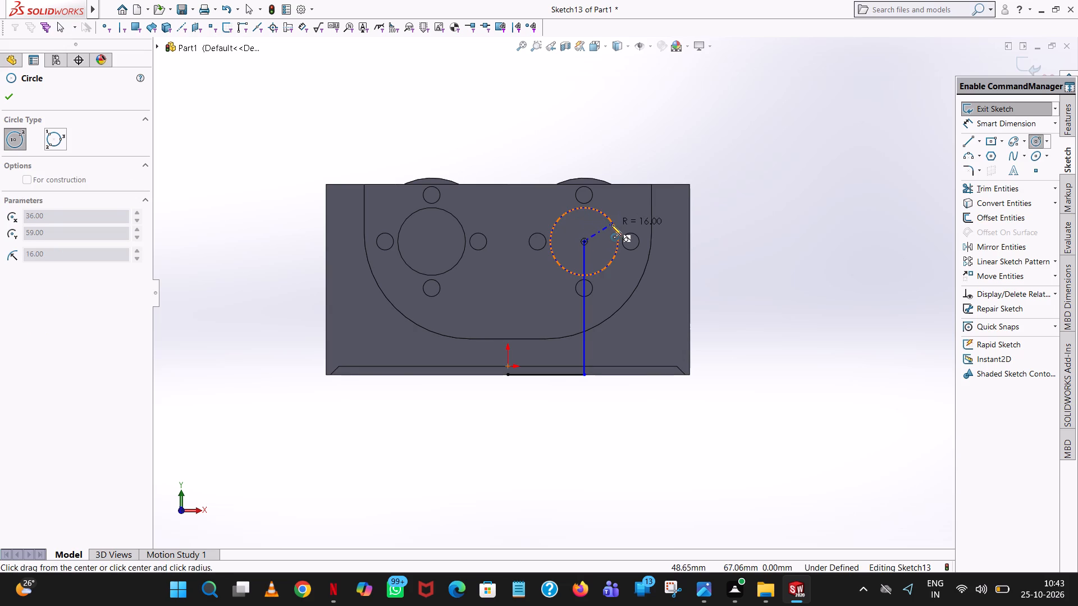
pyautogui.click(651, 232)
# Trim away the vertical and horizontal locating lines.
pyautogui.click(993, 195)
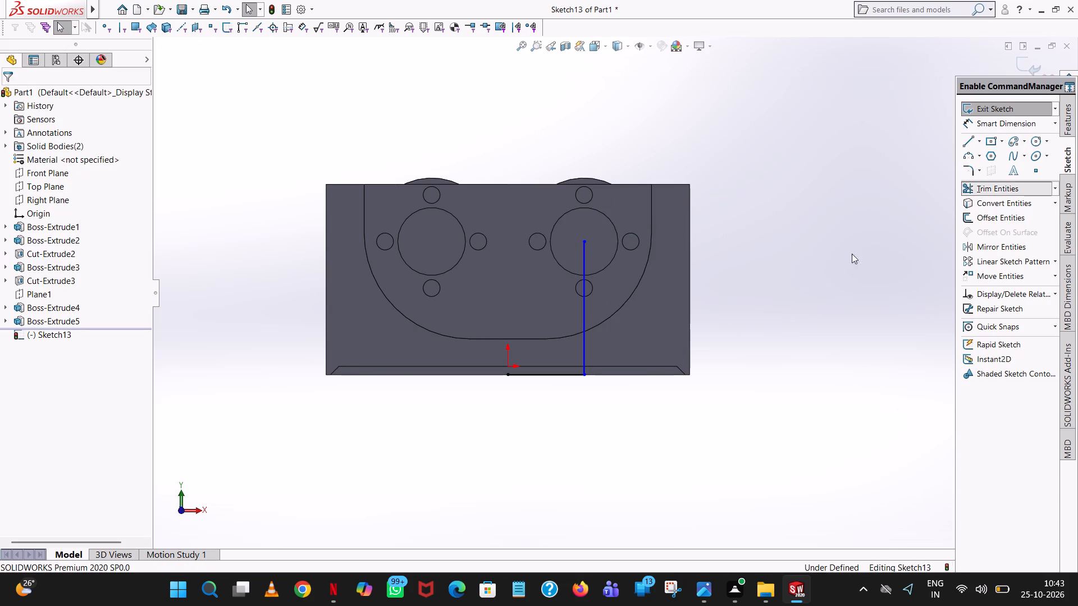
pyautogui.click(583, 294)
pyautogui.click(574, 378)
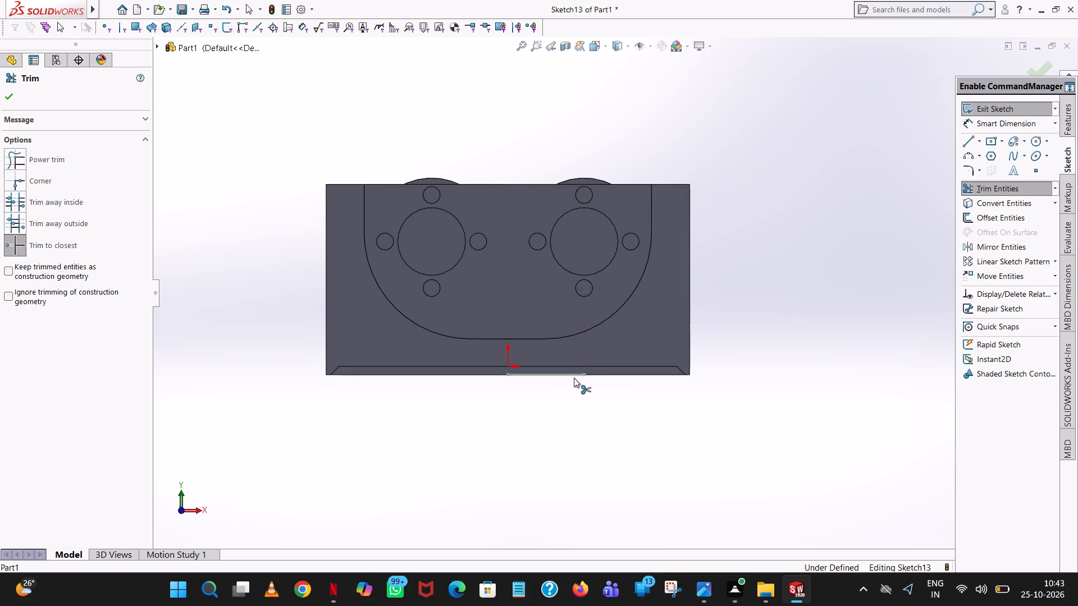
# Sketch two concentric circles, radius 16 mm and 30 mm, centred on the +X bore.
pyautogui.click(1036, 143)
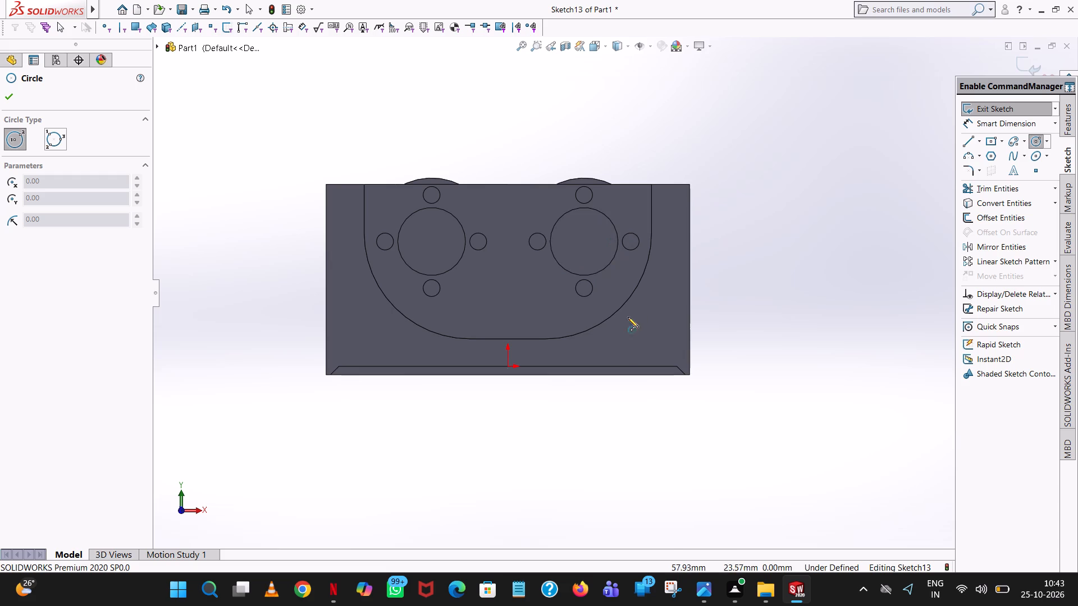
pyautogui.click(584, 243)
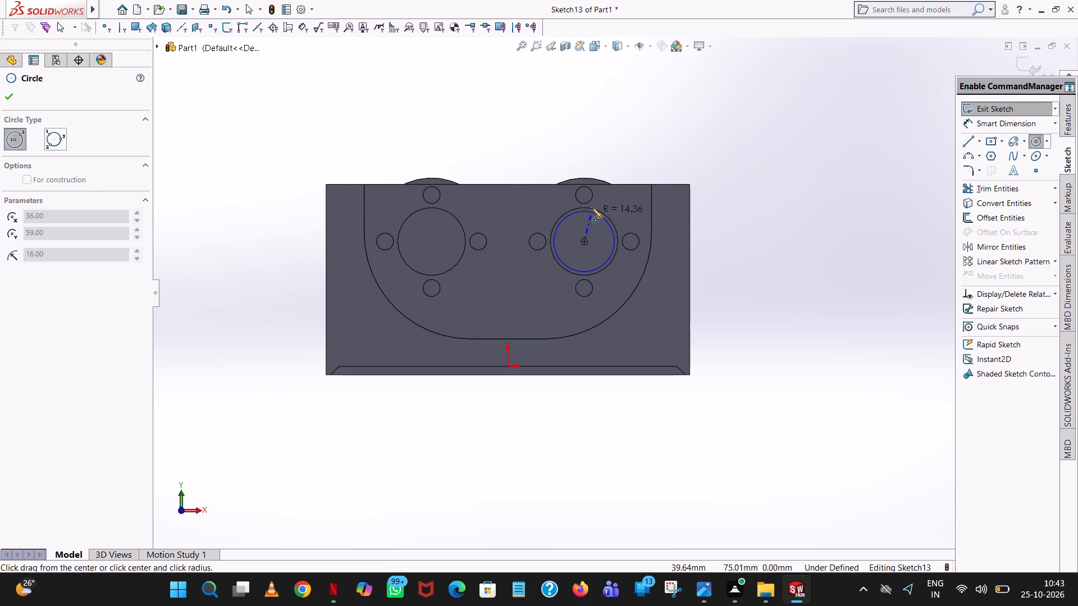
pyautogui.click(592, 208)
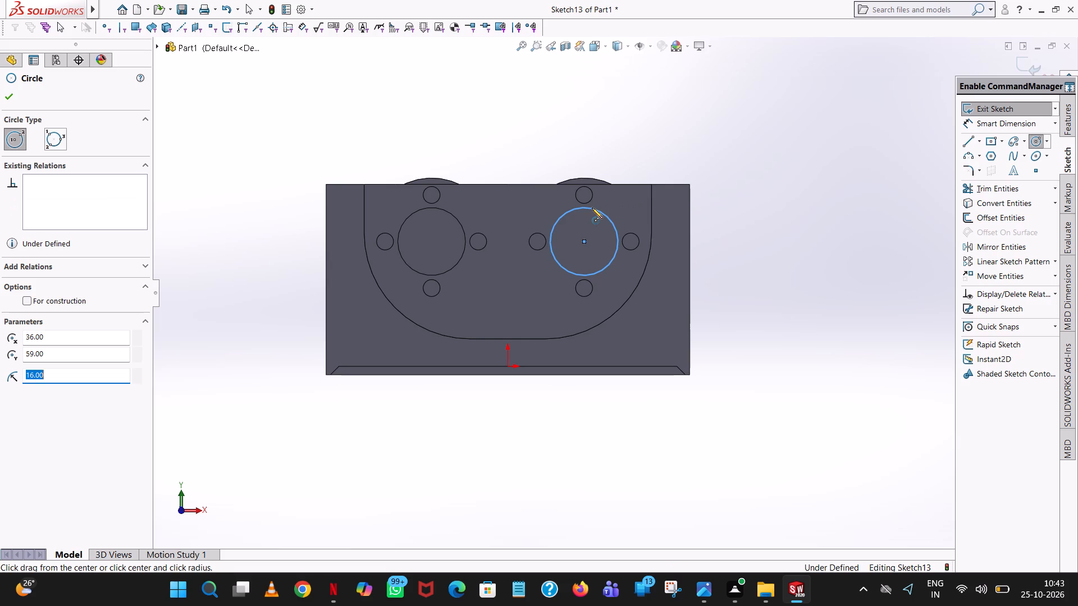
pyautogui.rightClick(592, 208)
pyautogui.click(619, 223)
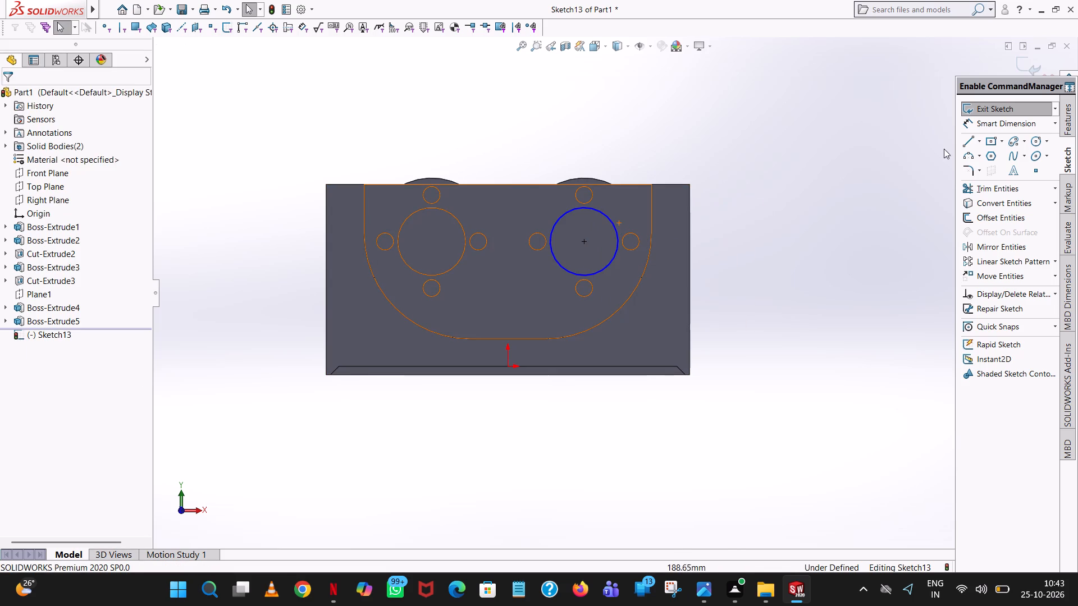
pyautogui.click(1036, 140)
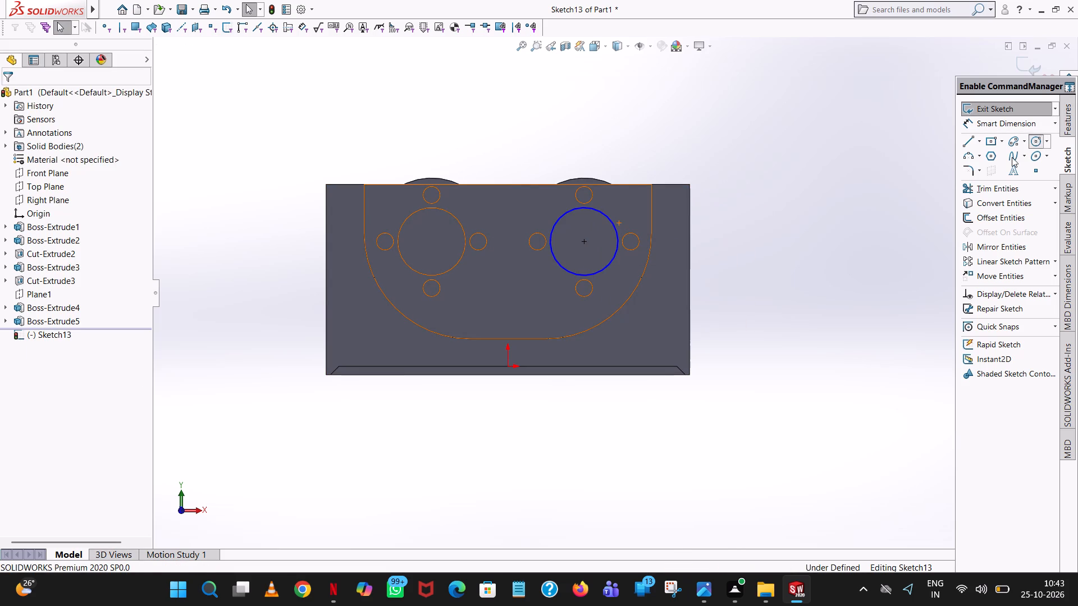
pyautogui.click(583, 241)
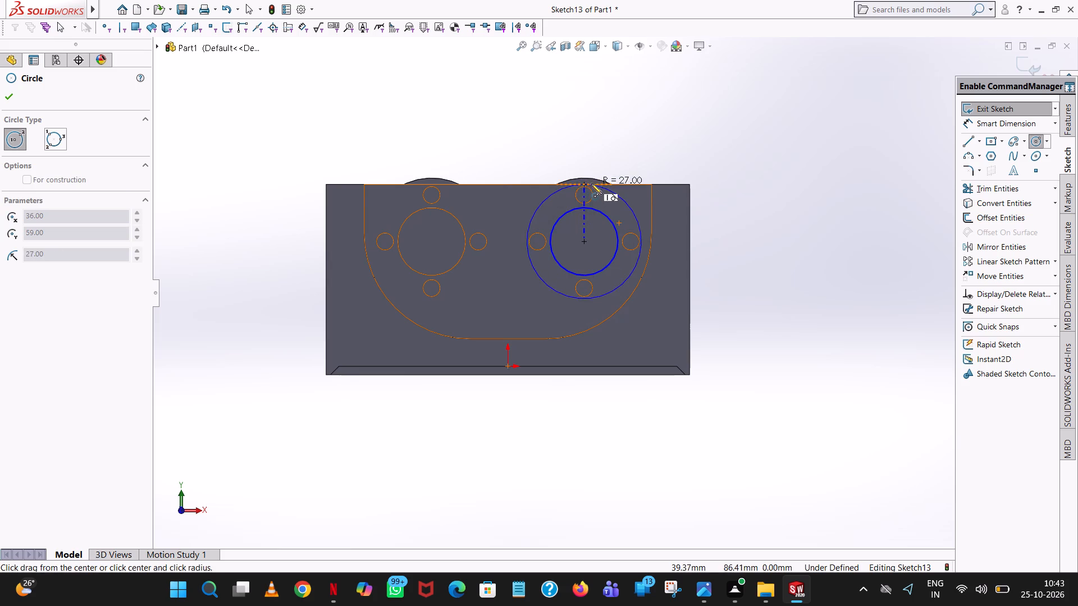
pyautogui.click(590, 179)
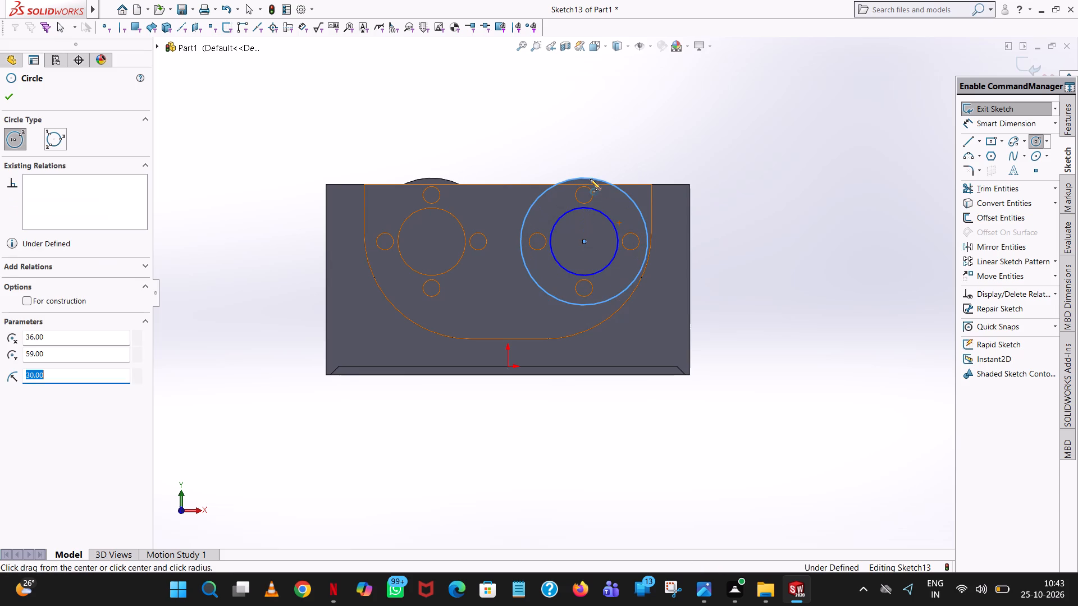
pyautogui.rightClick(590, 179)
pyautogui.click(636, 189)
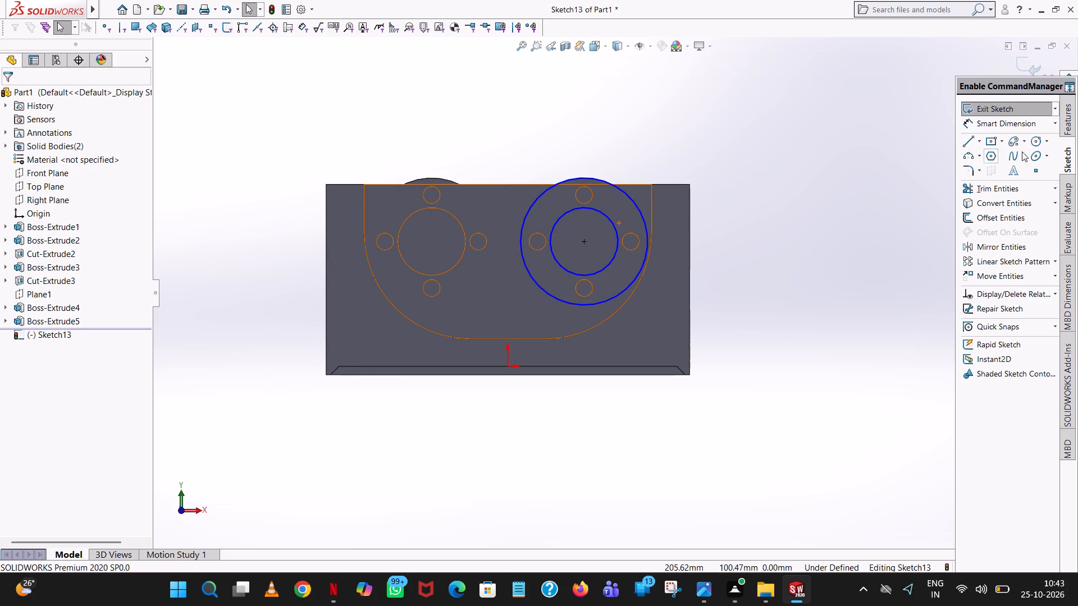
# Sketch matching concentric circles, radius 16 mm and 30 mm, centred on the -X bore.
pyautogui.click(1031, 143)
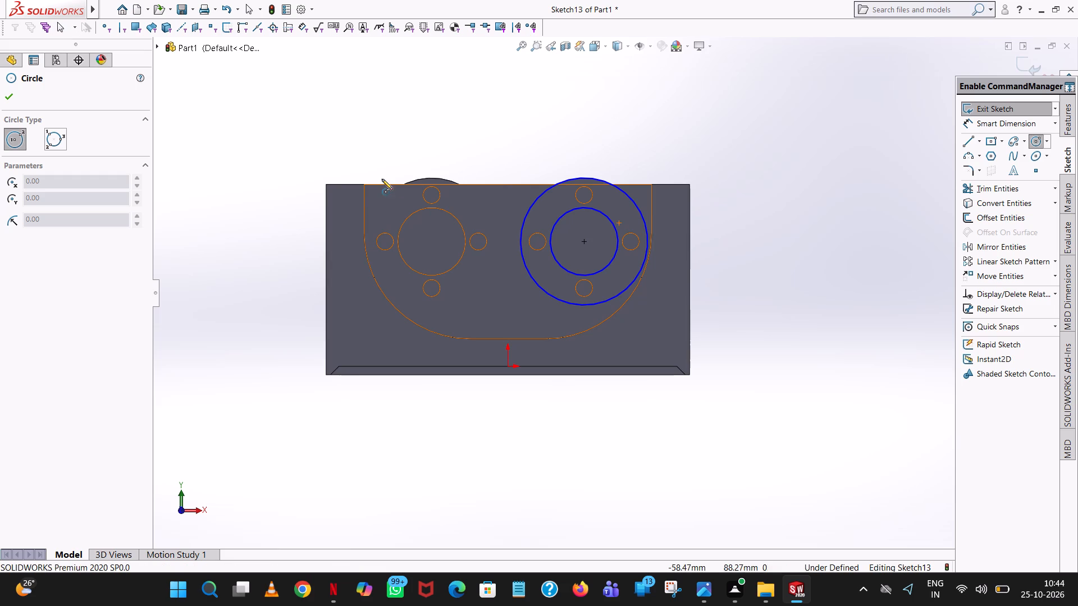
pyautogui.click(431, 241)
pyautogui.click(442, 208)
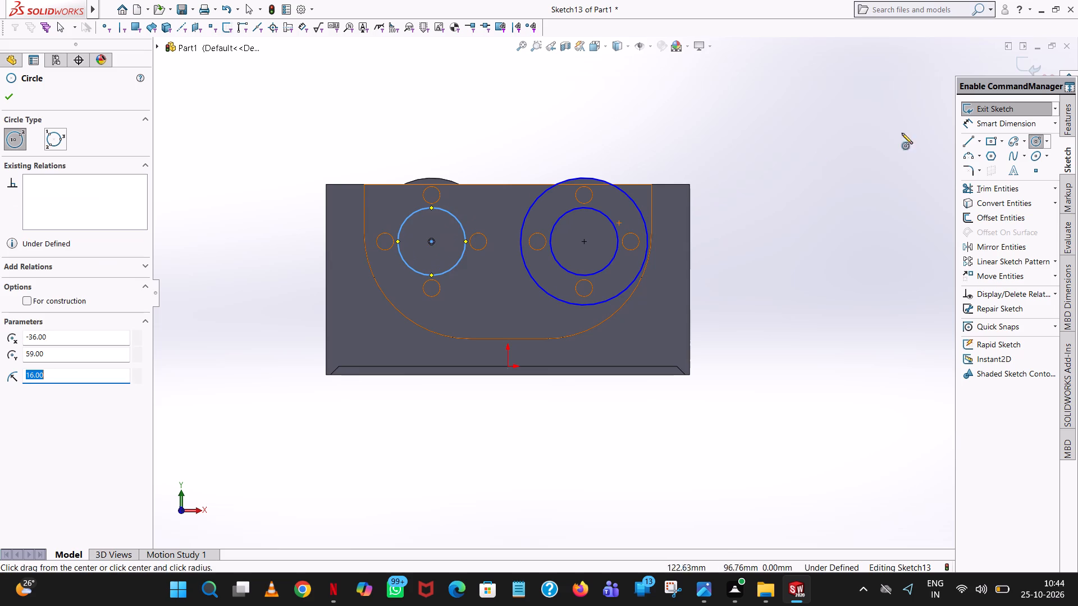
pyautogui.click(430, 240)
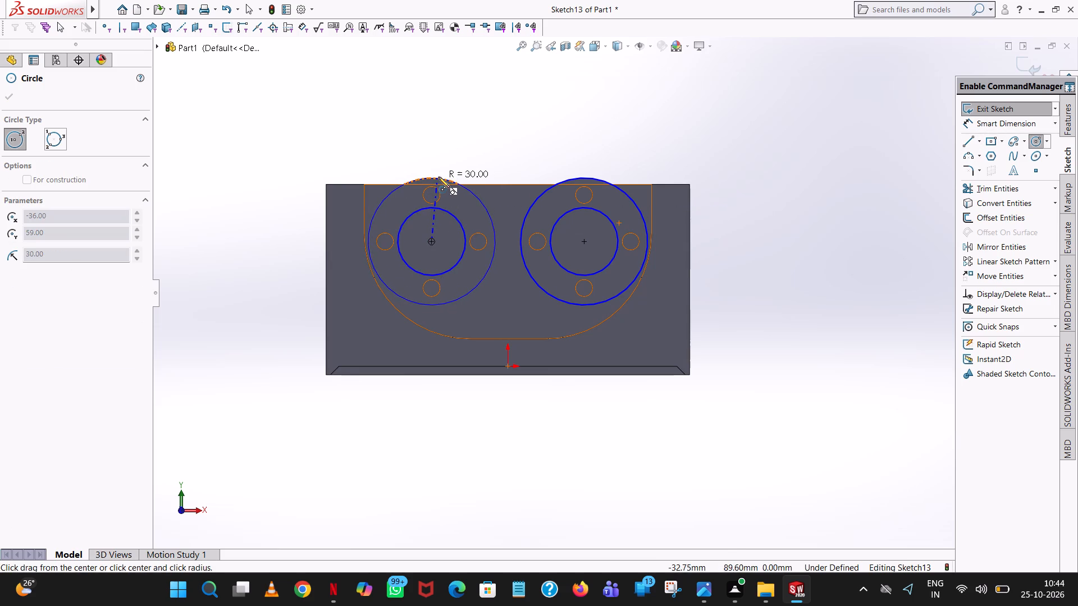
pyautogui.click(438, 177)
pyautogui.rightClick(438, 177)
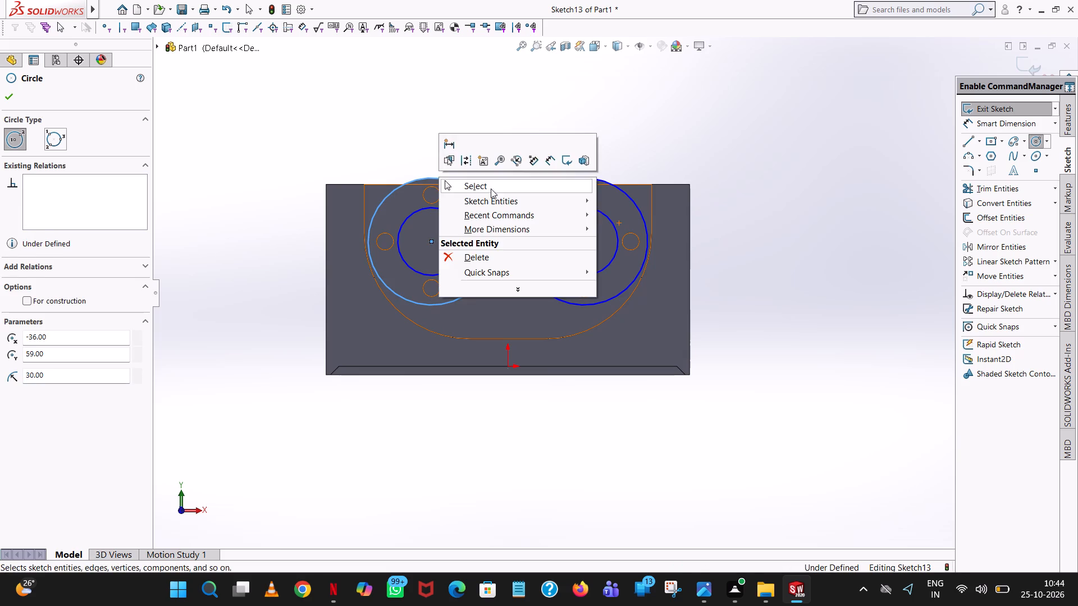
pyautogui.click(491, 189)
pyautogui.click(758, 143)
# Dimension the diameters of the outer and inner circles around the +X bore.
pyautogui.click(1008, 127)
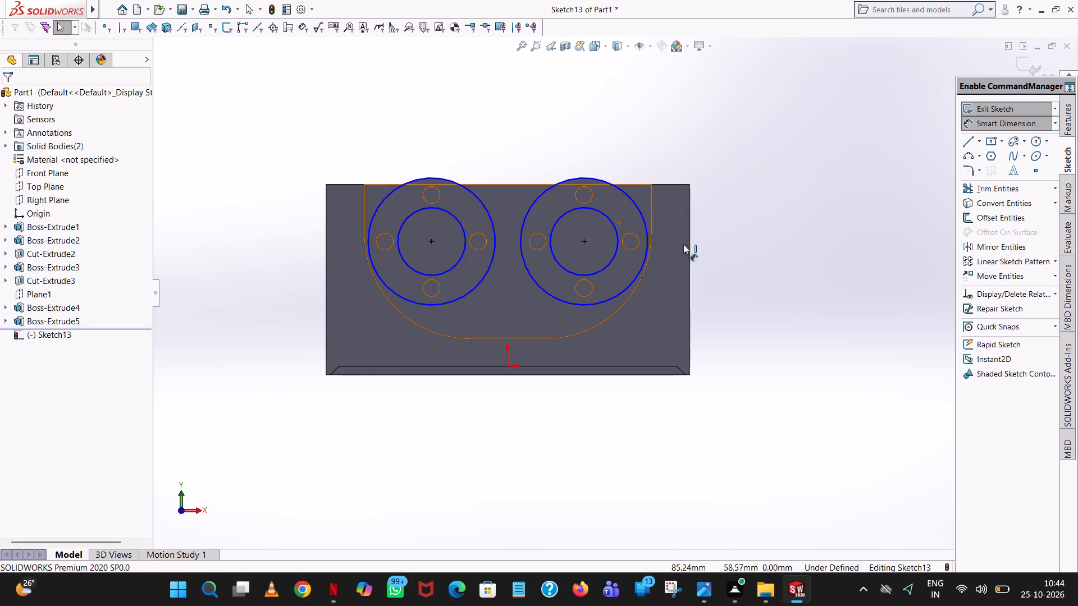
pyautogui.click(643, 211)
pyautogui.click(800, 176)
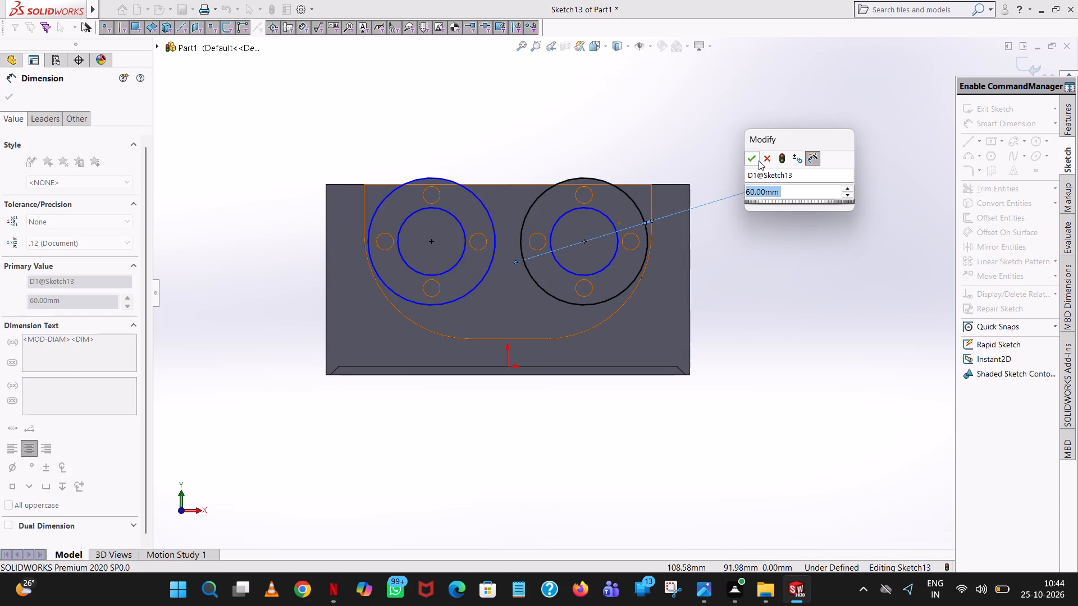
pyautogui.click(758, 159)
pyautogui.click(693, 137)
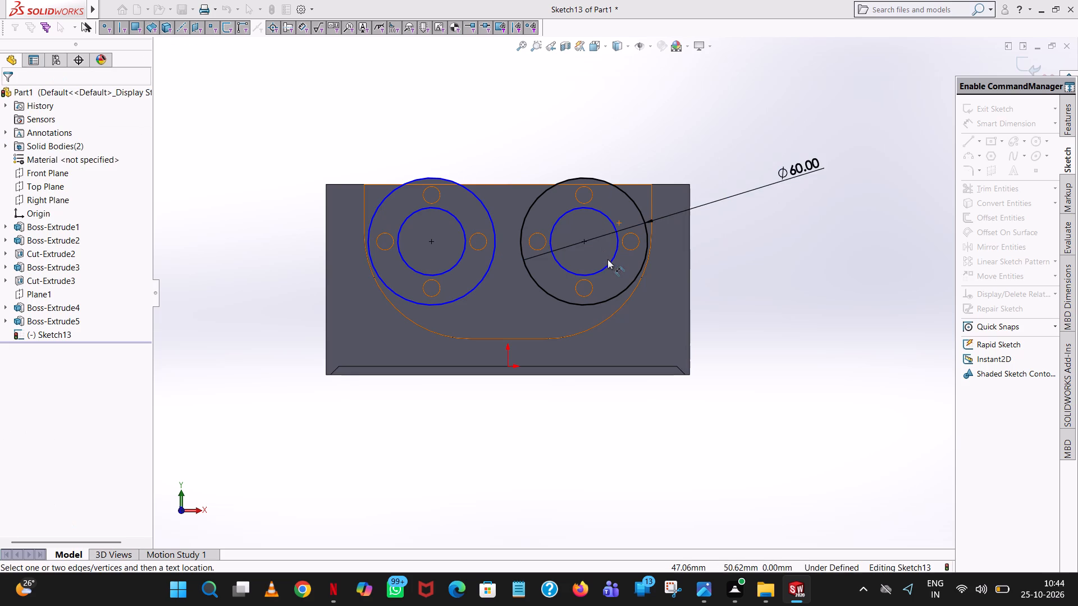
pyautogui.click(609, 263)
pyautogui.click(734, 351)
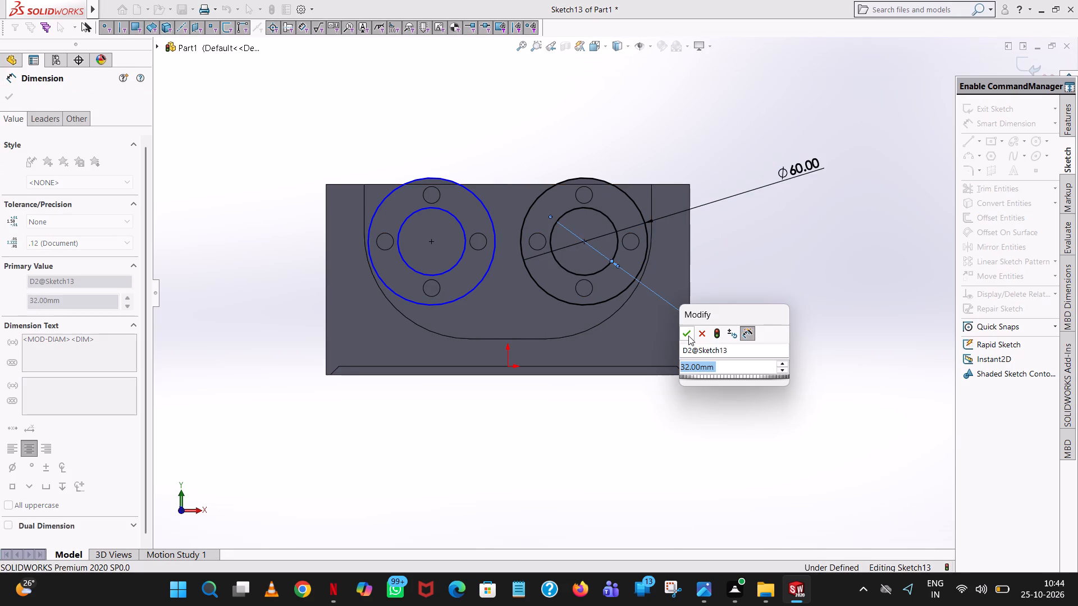
pyautogui.click(688, 336)
pyautogui.click(867, 284)
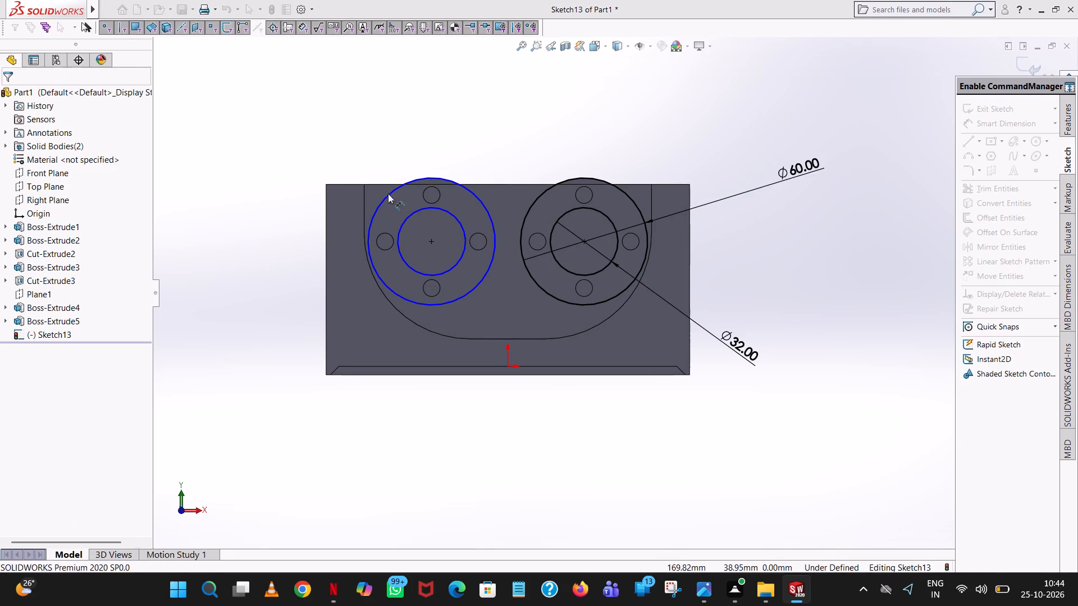
# Dimension the diameters of the outer and inner circles around the -X bore.
pyautogui.click(388, 195)
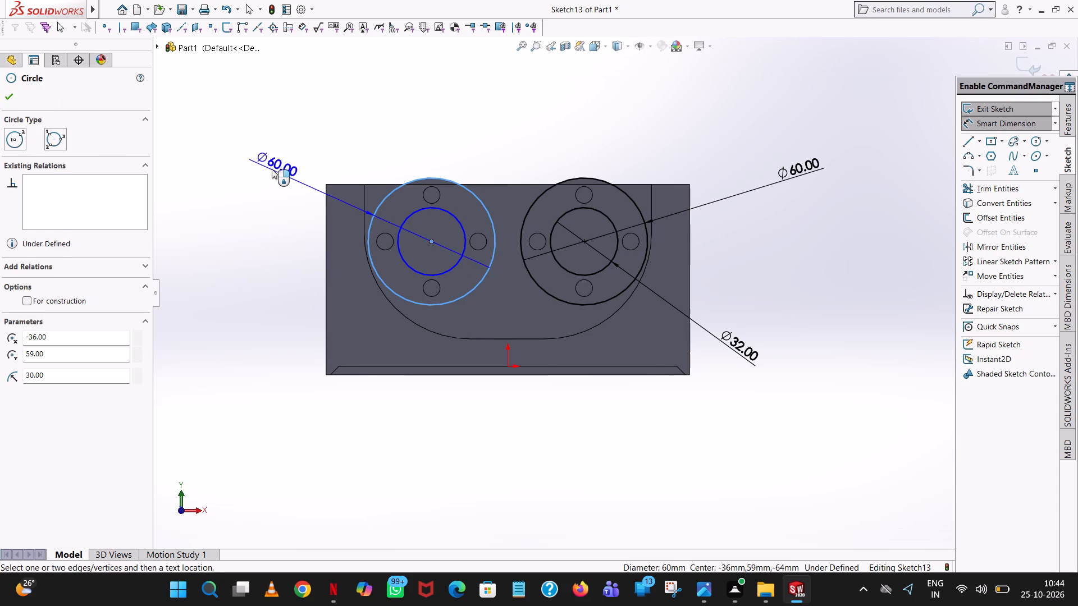
pyautogui.click(272, 169)
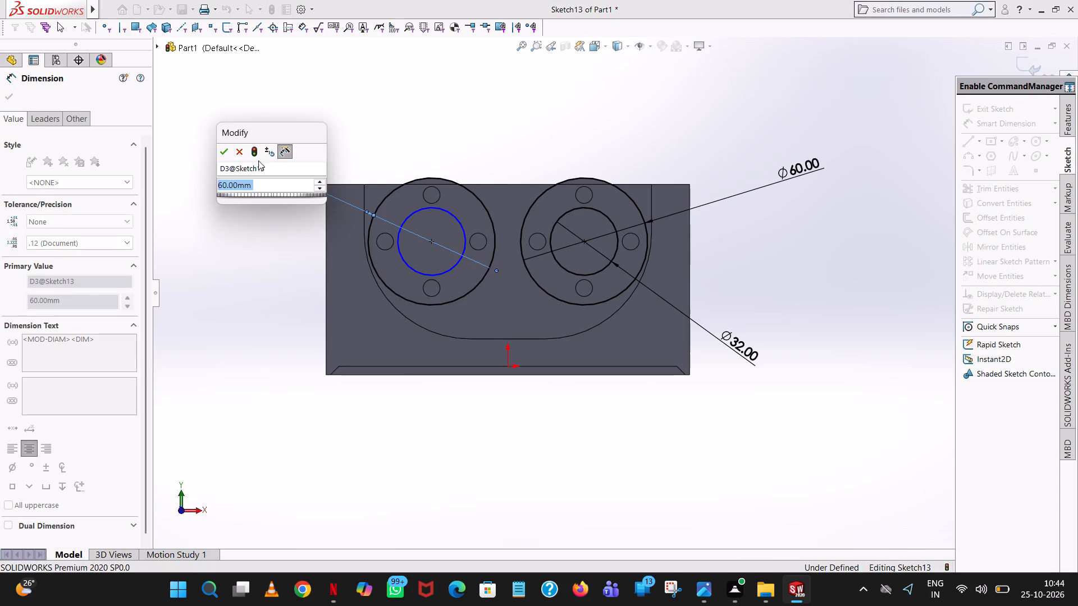
pyautogui.click(227, 151)
pyautogui.click(556, 91)
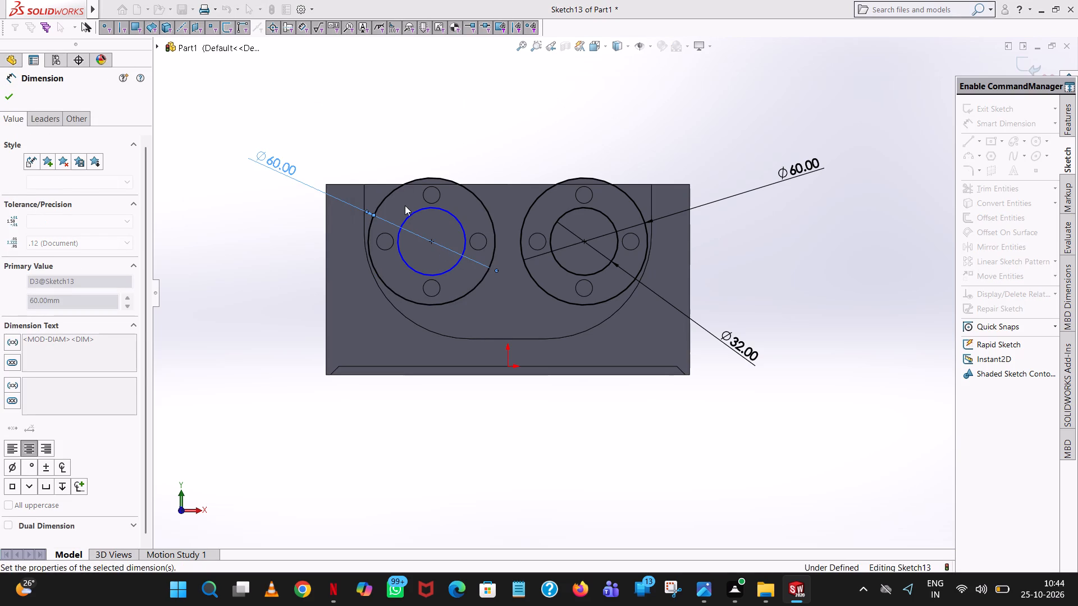
pyautogui.click(410, 215)
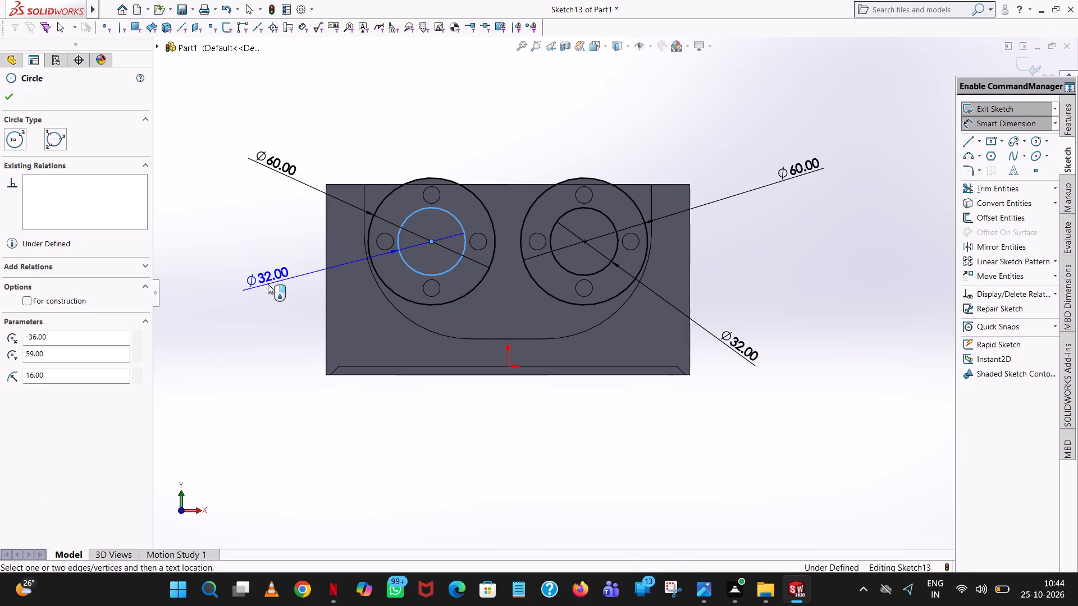
pyautogui.click(268, 284)
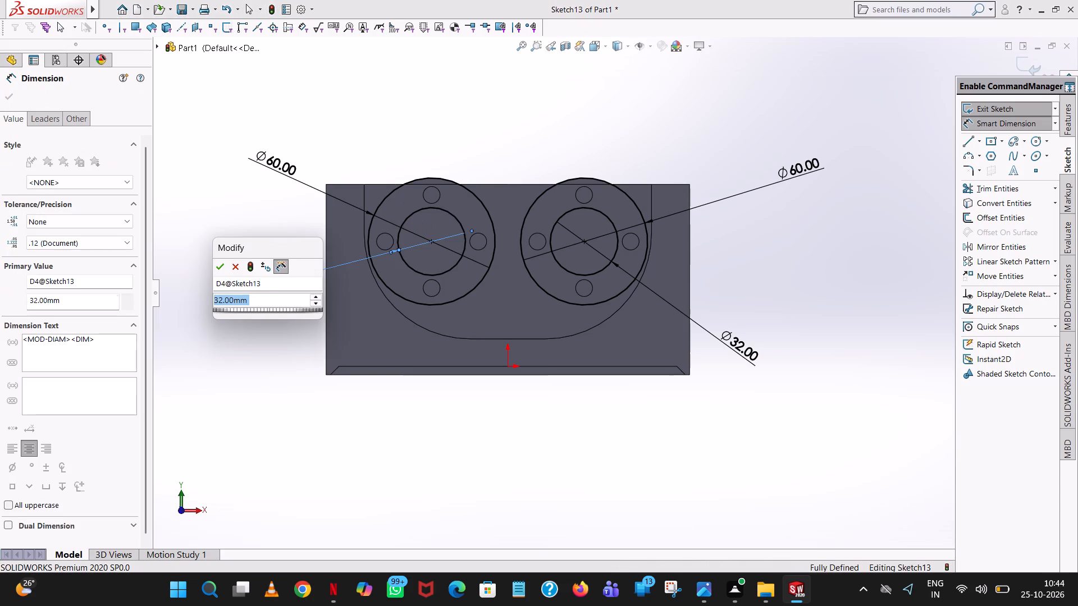
pyautogui.click(221, 269)
pyautogui.click(467, 143)
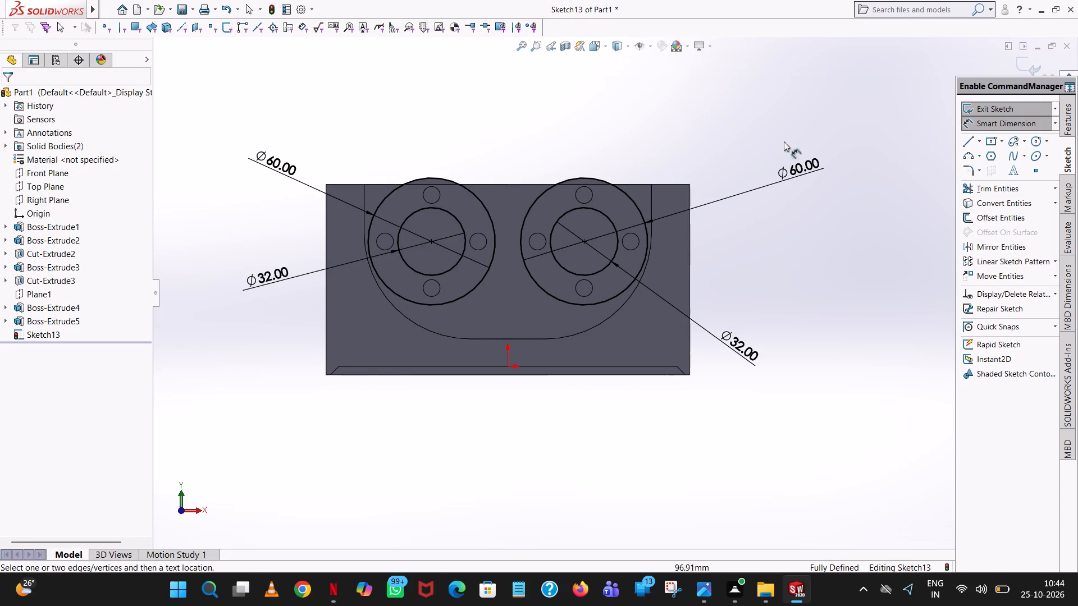
# Extrude the two ring profiles 14 mm from the flat plate's inner face towards the opposite plate, merged with the plate.
pyautogui.moveTo(737, 170); pyautogui.dragTo(648, 241, button='middle')
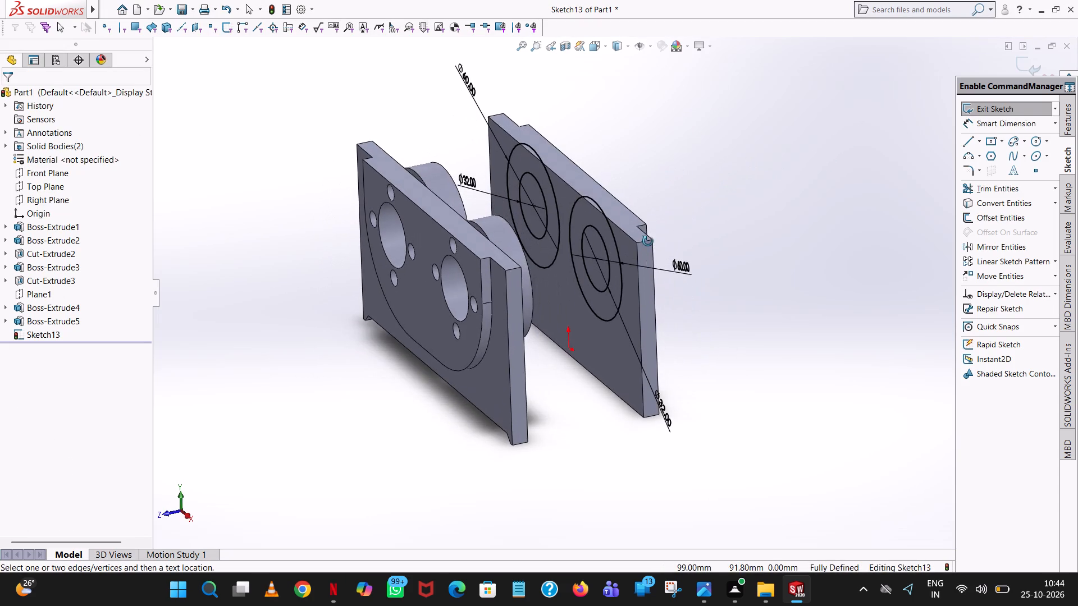
pyautogui.moveTo(648, 241); pyautogui.dragTo(643, 273, button='middle')
pyautogui.moveTo(643, 273); pyautogui.dragTo(640, 313, button='middle')
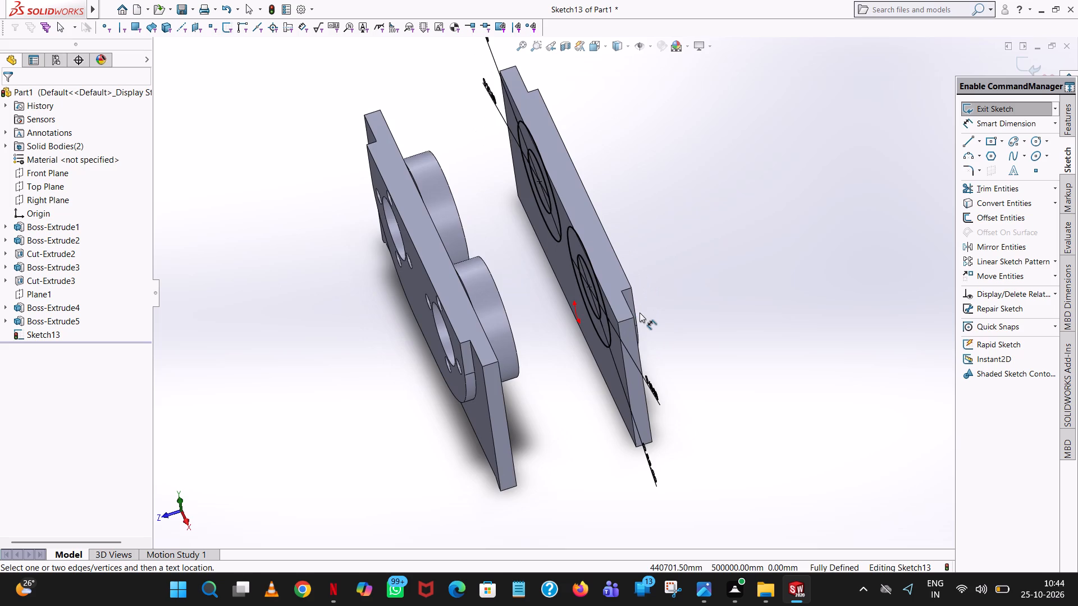
pyautogui.scroll(1, 640, 313)
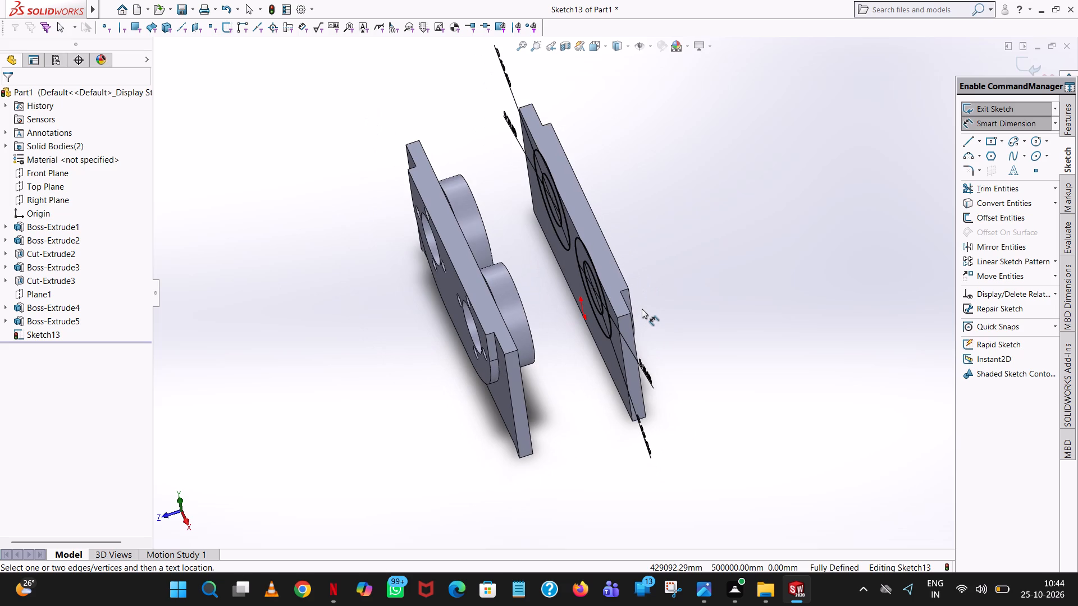
pyautogui.click(1067, 122)
pyautogui.click(999, 106)
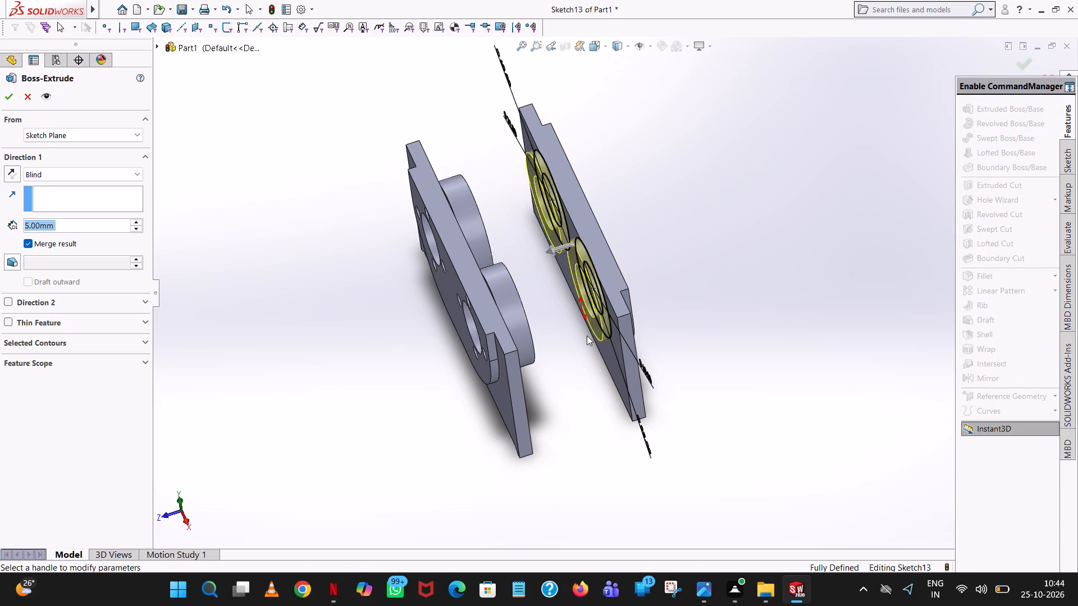
pyautogui.scroll(-1, 587, 336)
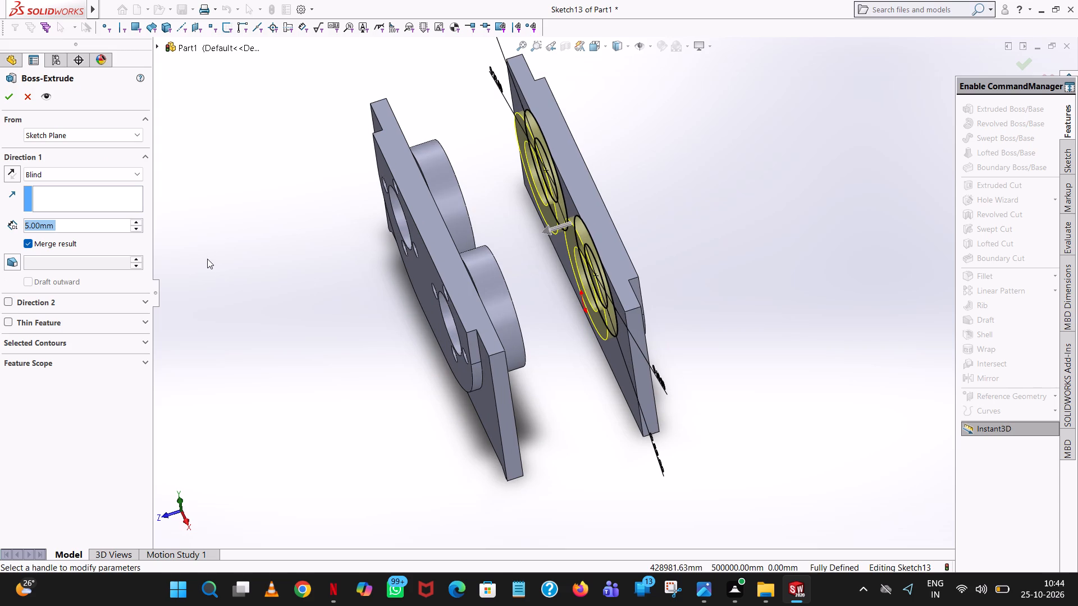
pyautogui.write('14')
pyautogui.press('Return')
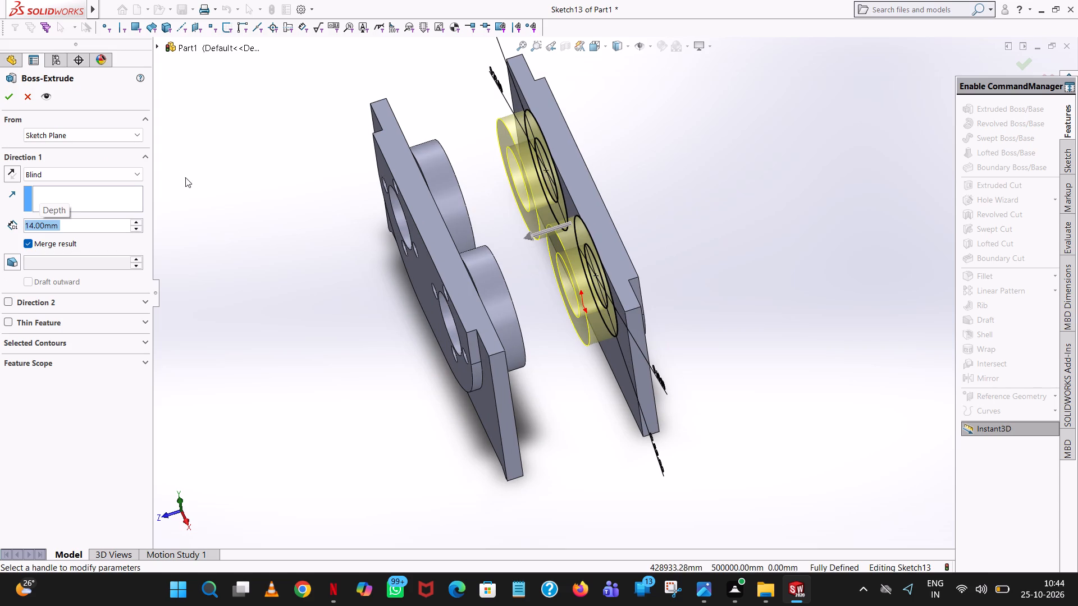
pyautogui.click(10, 97)
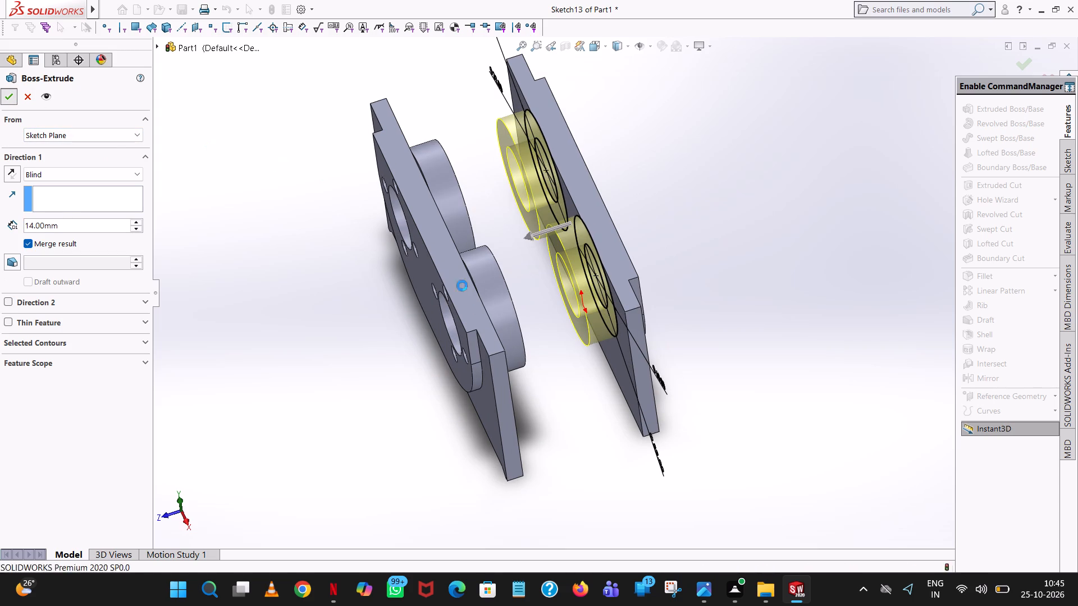
pyautogui.click(581, 403)
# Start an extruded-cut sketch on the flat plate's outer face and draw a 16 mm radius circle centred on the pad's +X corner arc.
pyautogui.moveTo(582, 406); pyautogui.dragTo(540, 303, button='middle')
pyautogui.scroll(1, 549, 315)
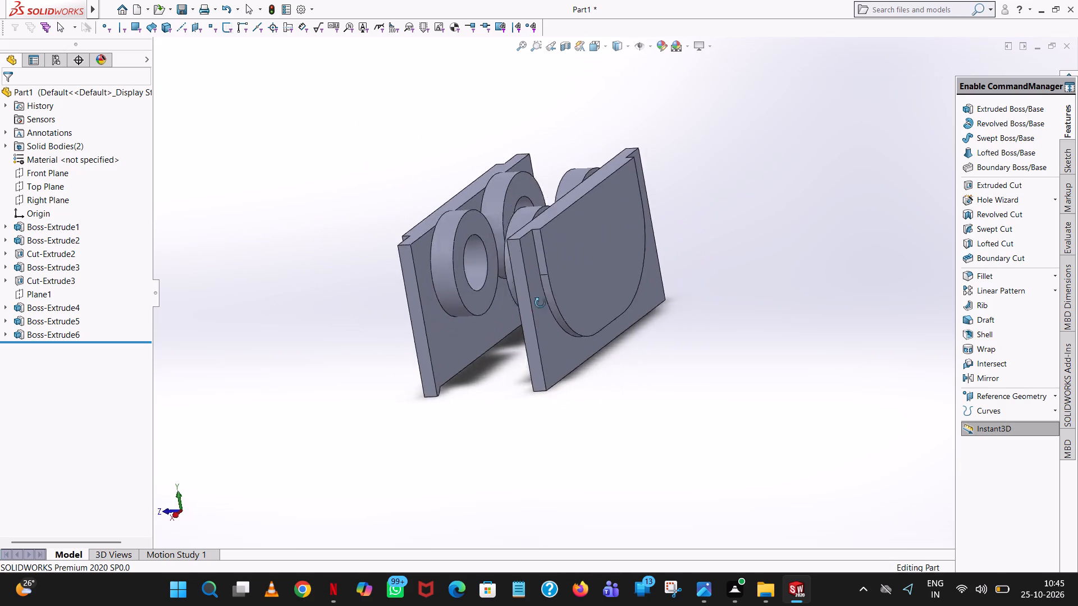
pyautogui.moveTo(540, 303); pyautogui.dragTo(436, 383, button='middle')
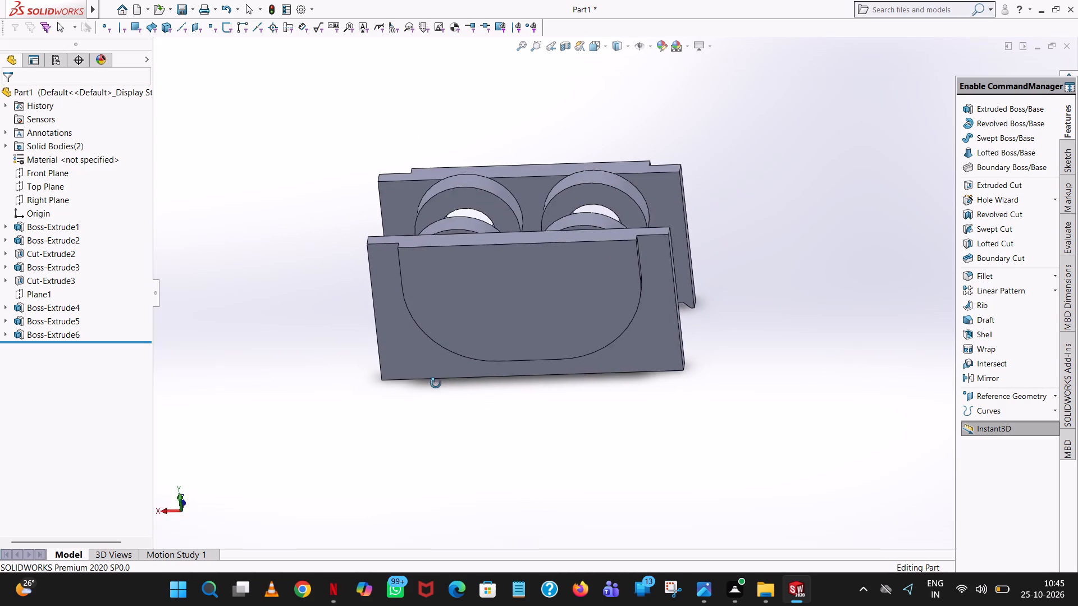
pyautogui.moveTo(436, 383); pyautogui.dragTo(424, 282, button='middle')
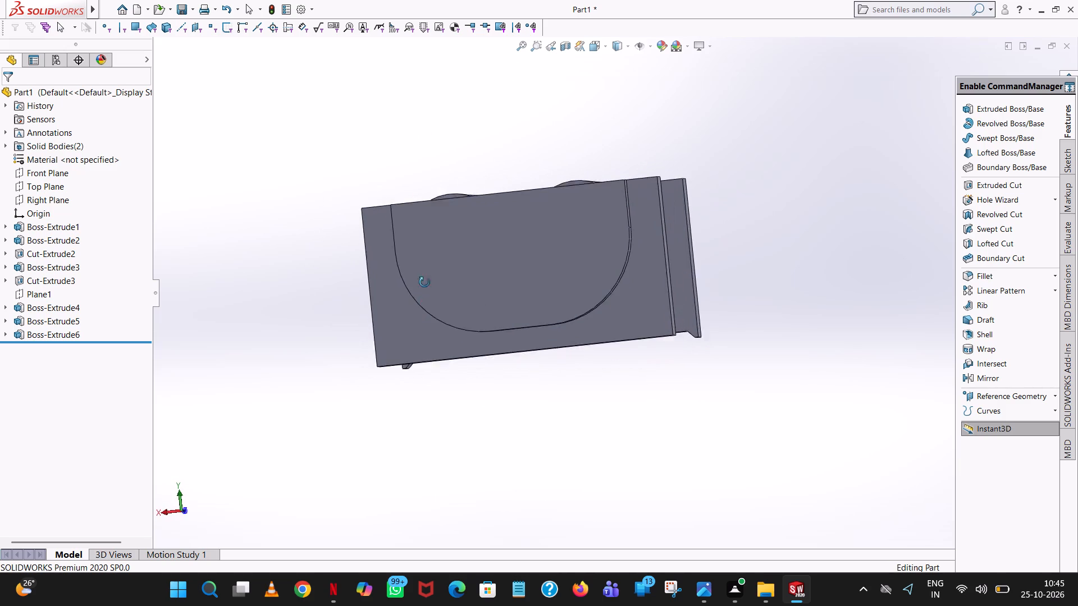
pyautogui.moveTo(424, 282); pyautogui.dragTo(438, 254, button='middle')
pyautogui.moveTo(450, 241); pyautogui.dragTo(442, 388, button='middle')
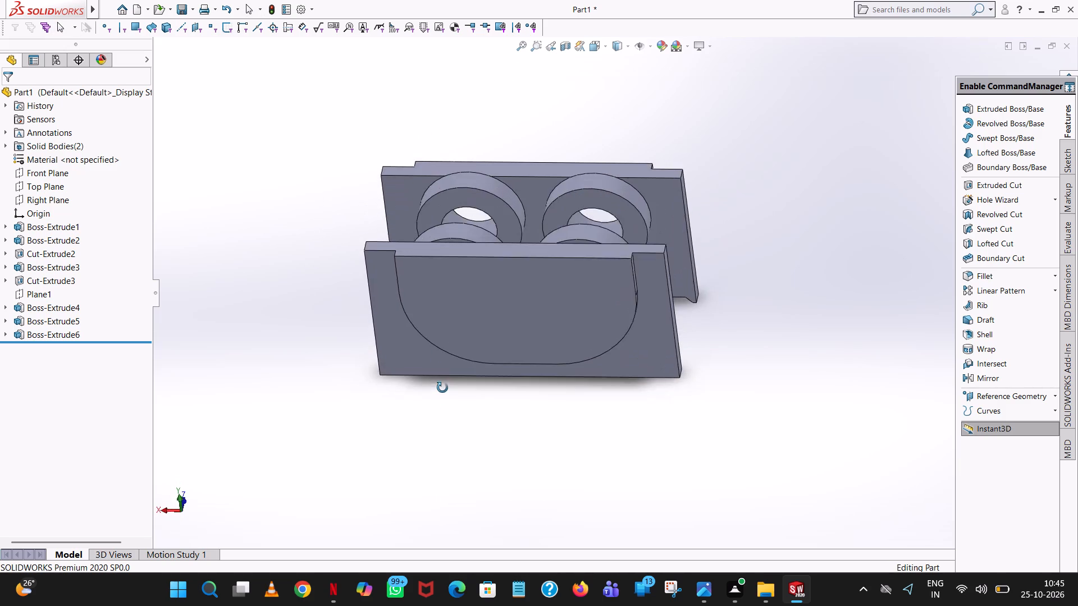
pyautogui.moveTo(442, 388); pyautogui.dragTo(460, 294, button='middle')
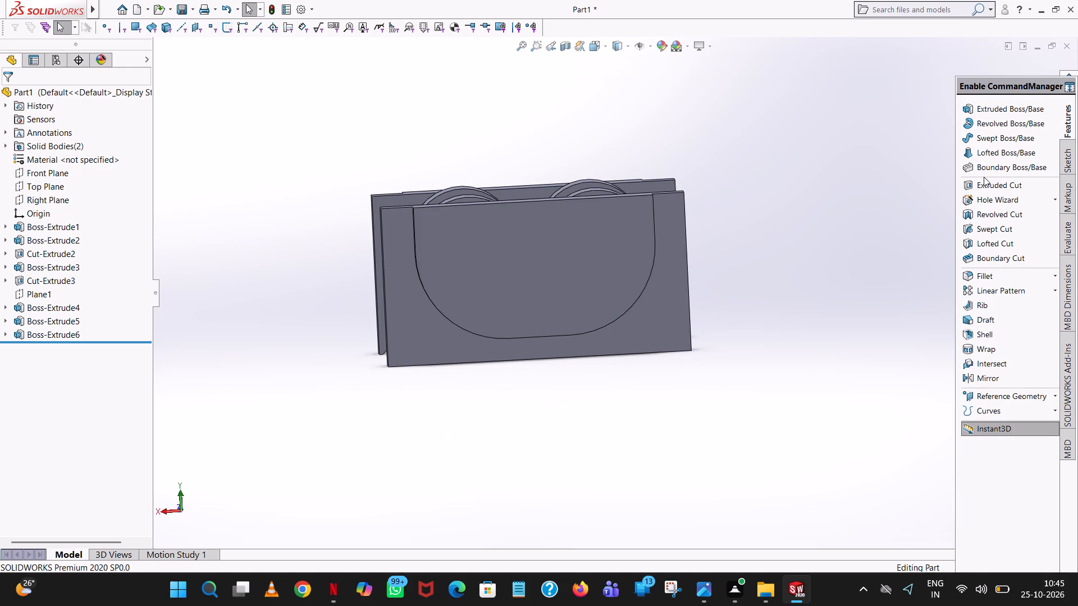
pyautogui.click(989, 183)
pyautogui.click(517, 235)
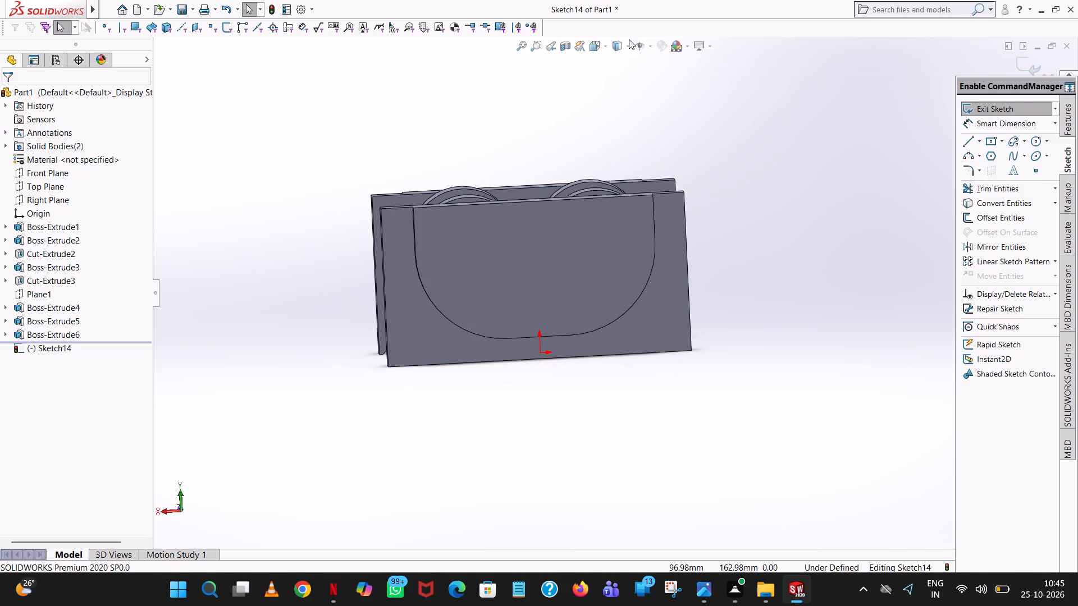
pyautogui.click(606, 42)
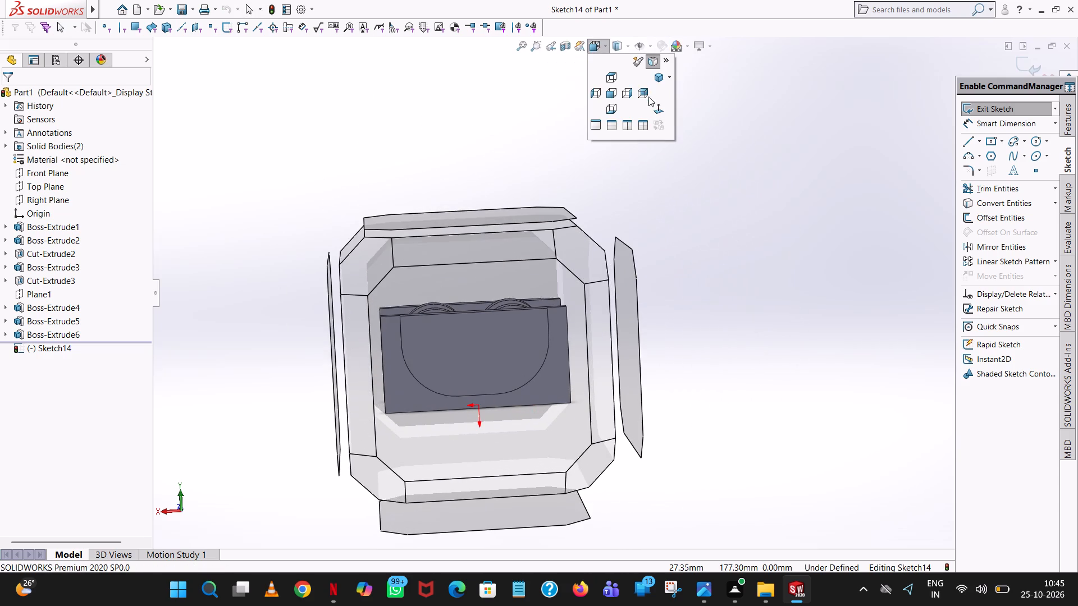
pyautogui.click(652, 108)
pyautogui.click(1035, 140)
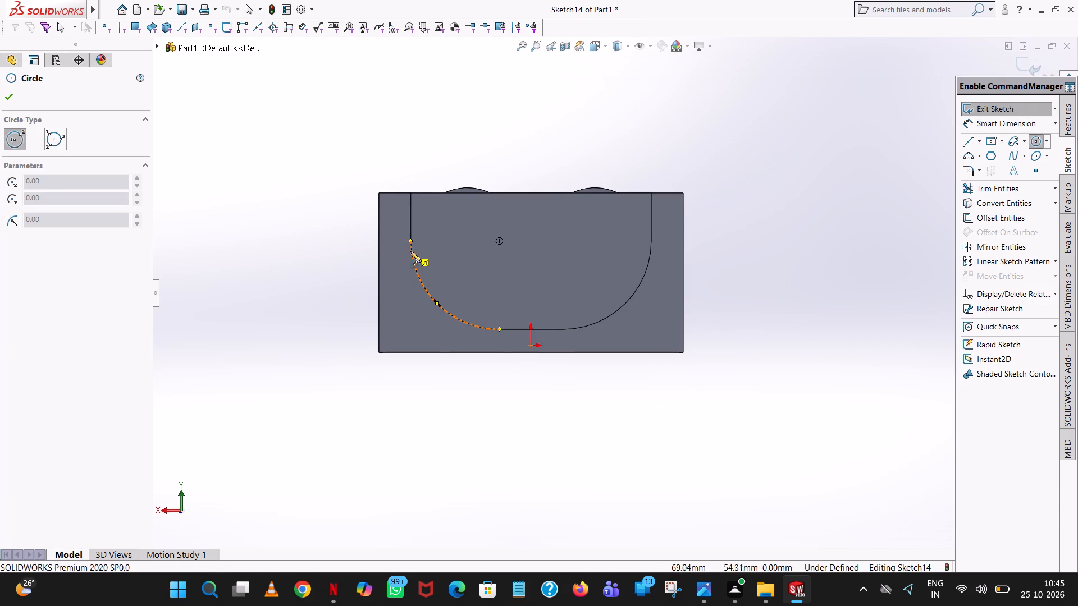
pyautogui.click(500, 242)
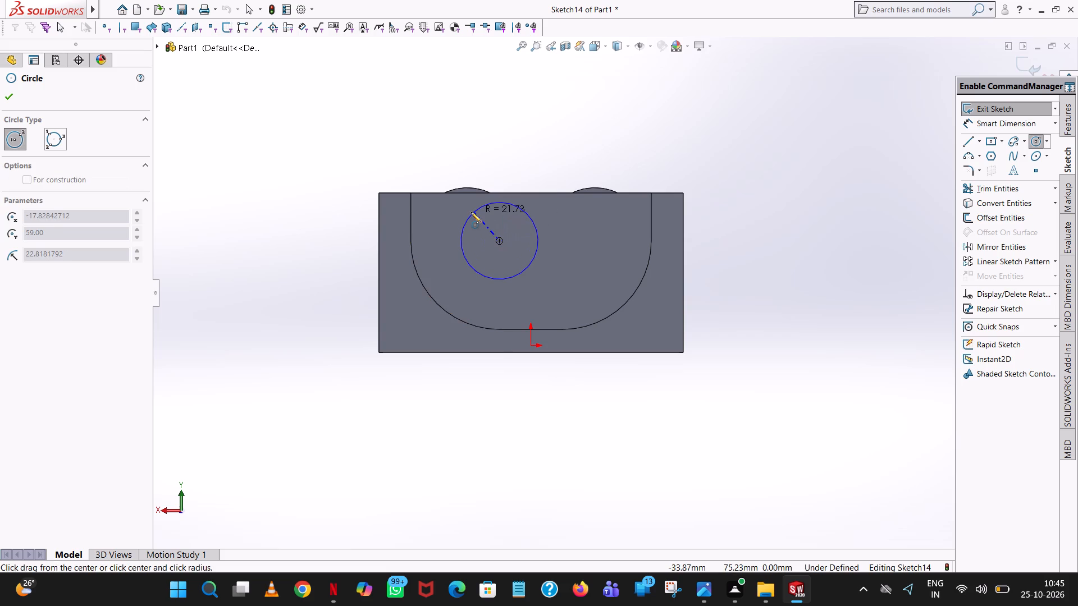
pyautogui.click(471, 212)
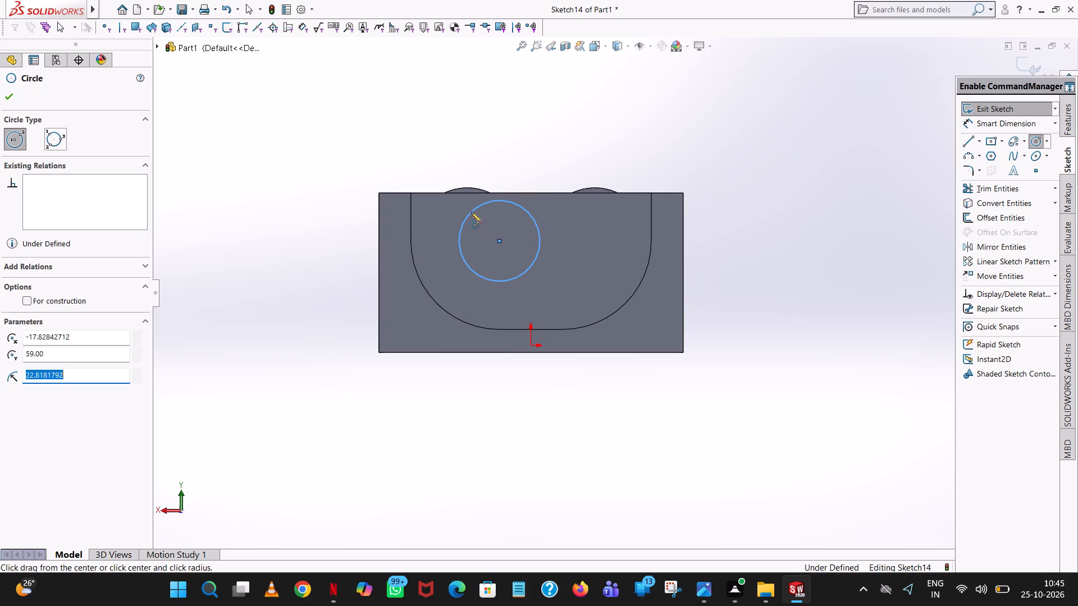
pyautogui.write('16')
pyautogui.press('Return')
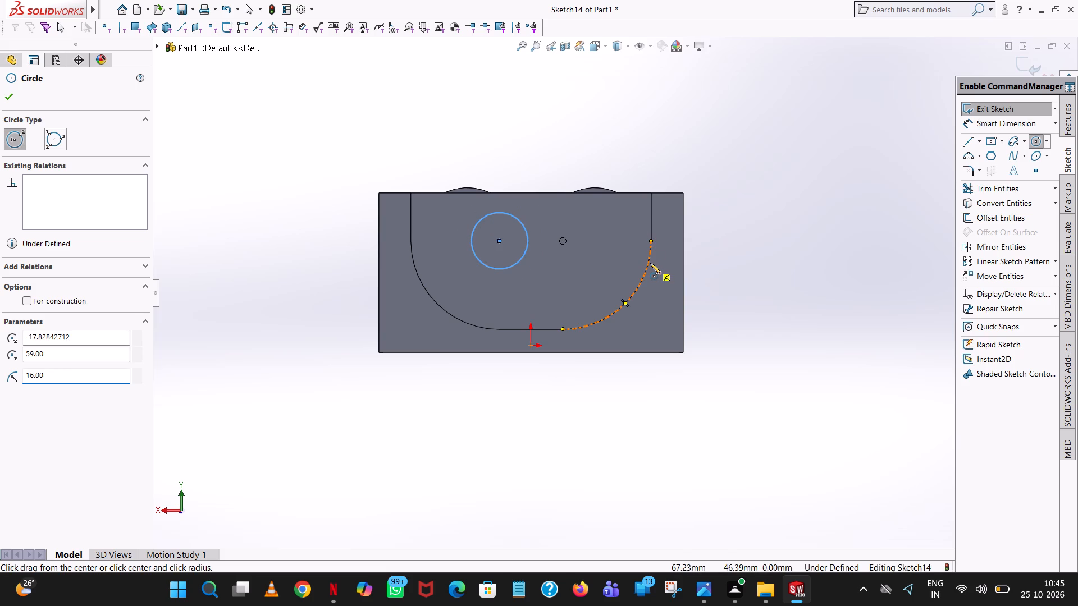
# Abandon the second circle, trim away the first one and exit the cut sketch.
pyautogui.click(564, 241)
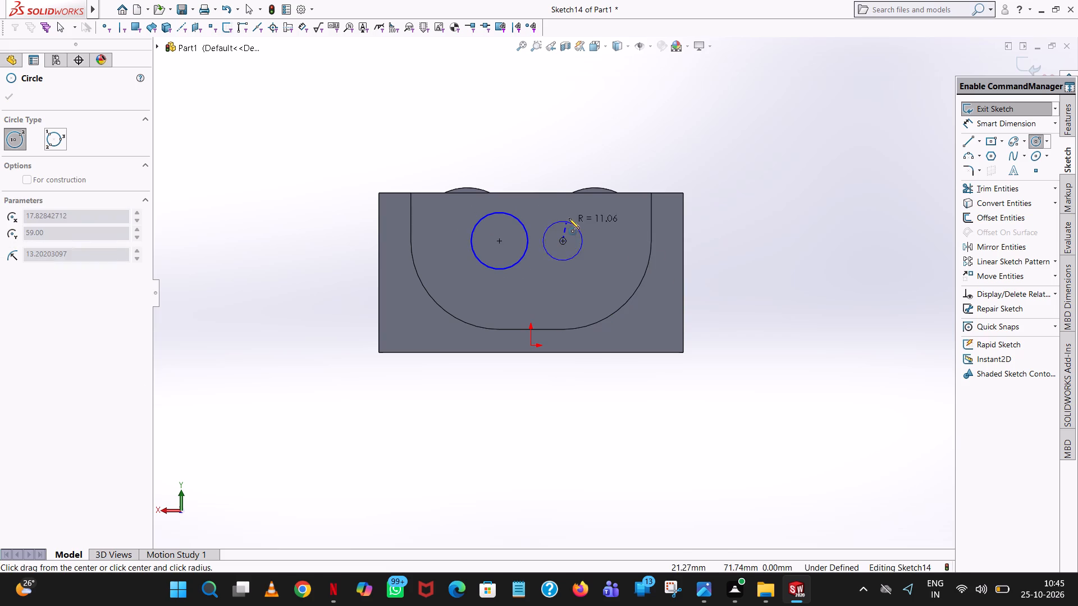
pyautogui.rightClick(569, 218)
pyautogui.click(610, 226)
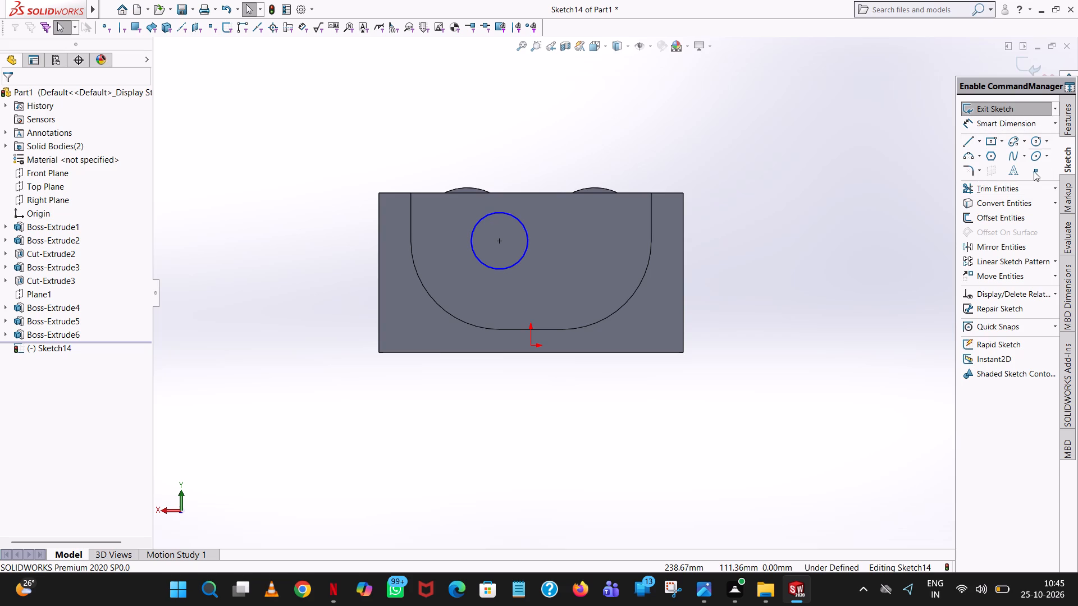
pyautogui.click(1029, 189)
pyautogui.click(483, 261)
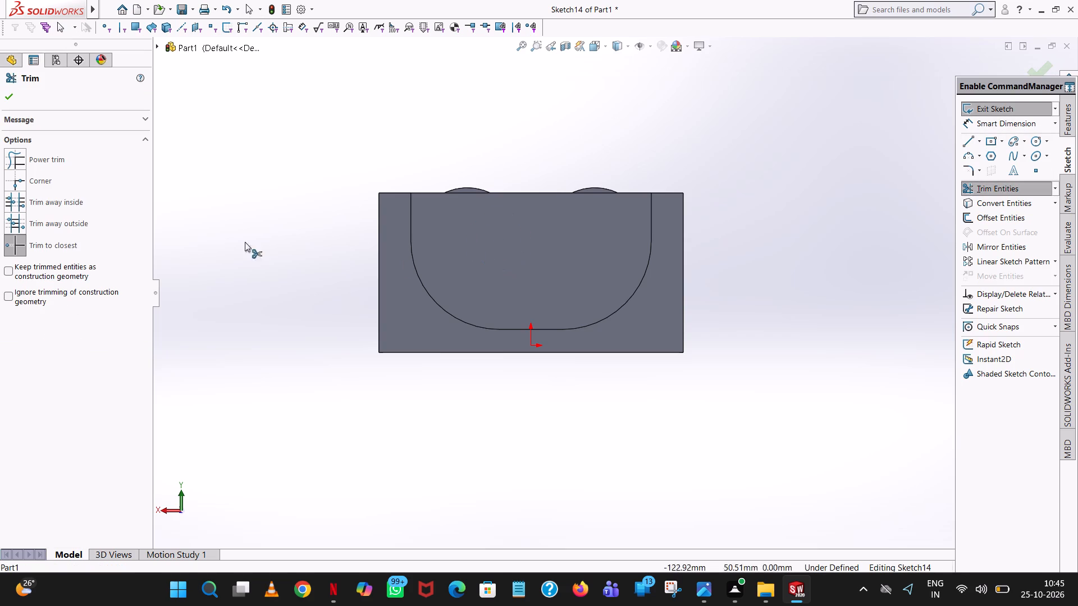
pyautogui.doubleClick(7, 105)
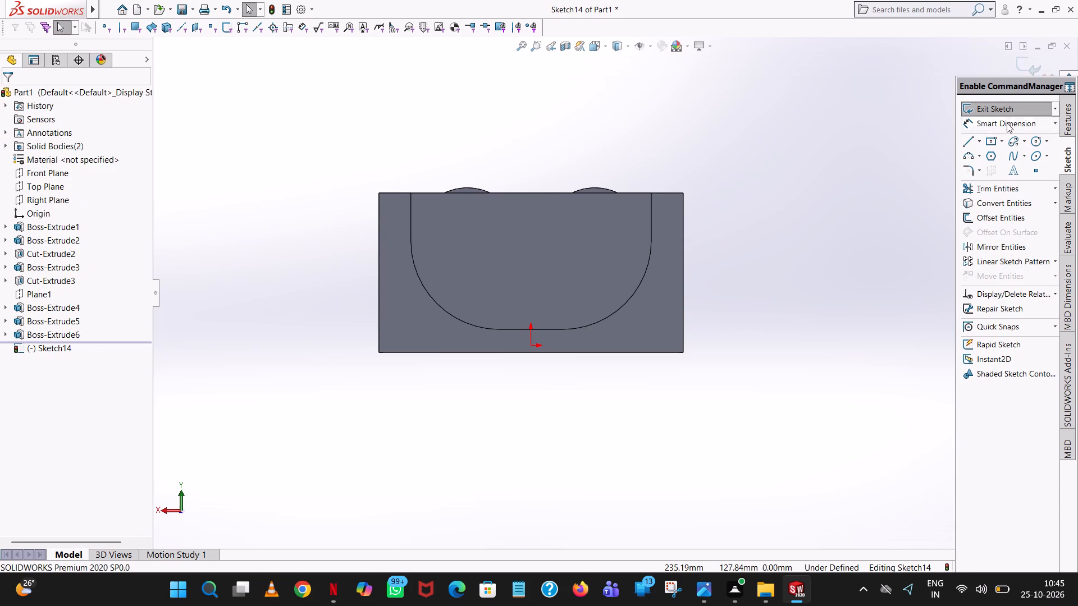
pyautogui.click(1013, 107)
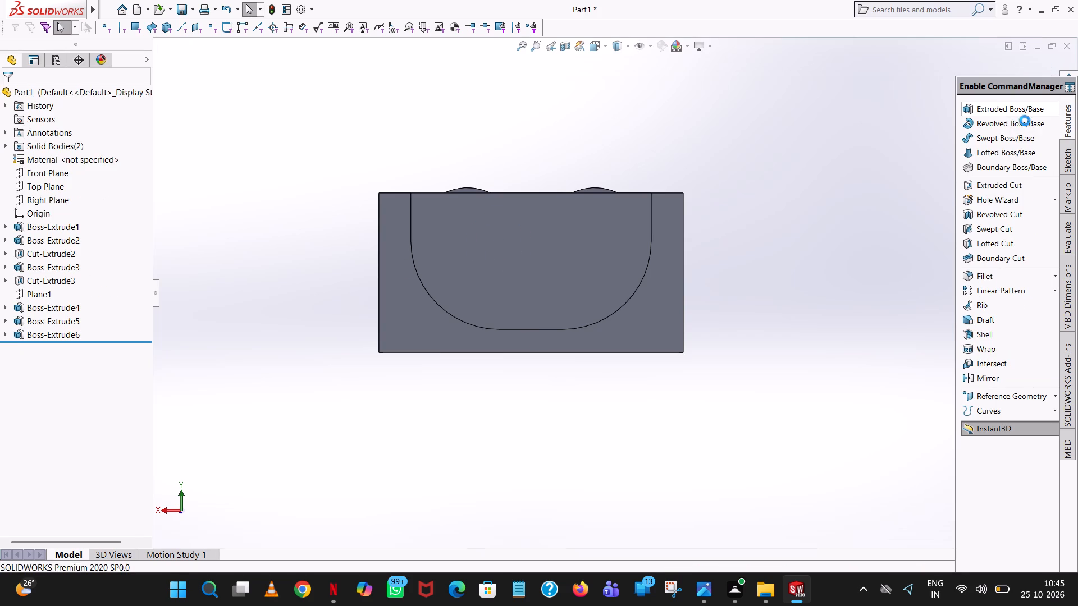
# Start an extruded-cut sketch on the flat plate's inner face inside the boss ring and draw a 16 mm radius circle matching the +X bore.
pyautogui.click(1007, 186)
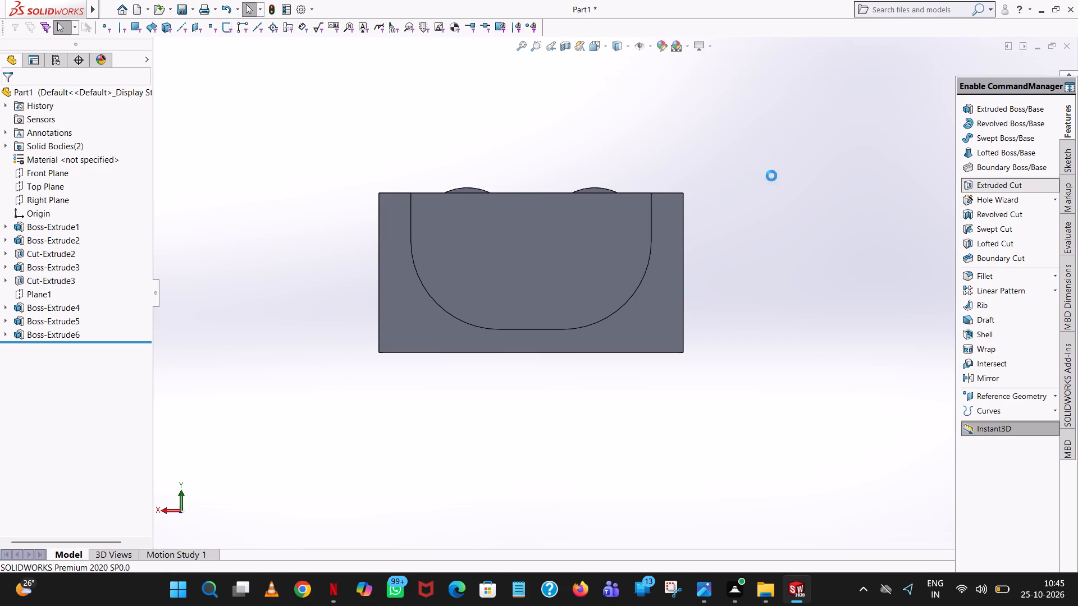
pyautogui.moveTo(586, 121); pyautogui.dragTo(775, 152, button='middle')
pyautogui.scroll(1, 586, 121)
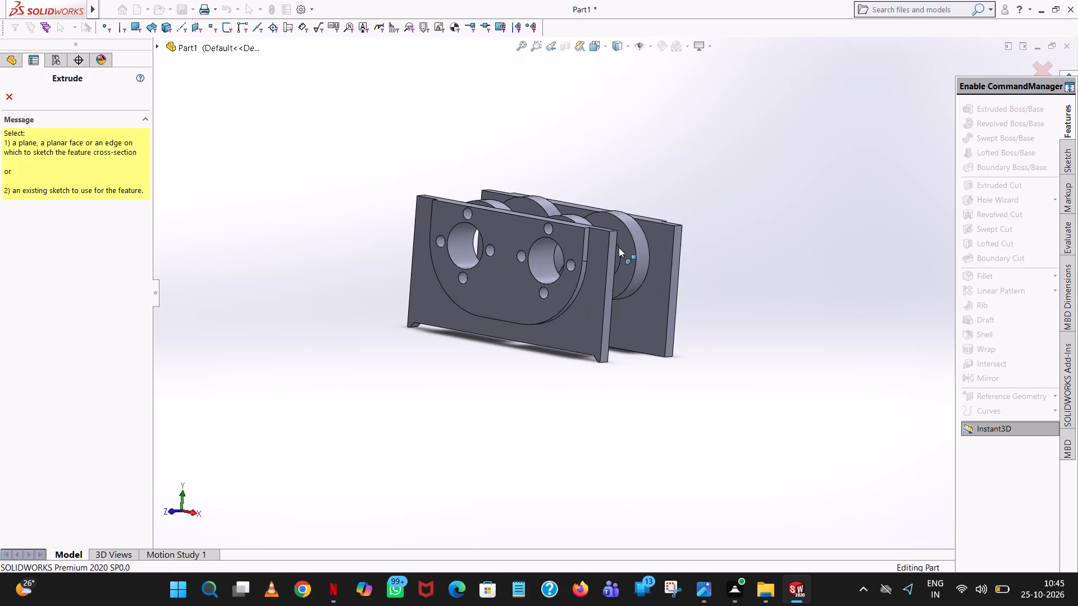
pyautogui.scroll(-8, 625, 233)
pyautogui.click(586, 370)
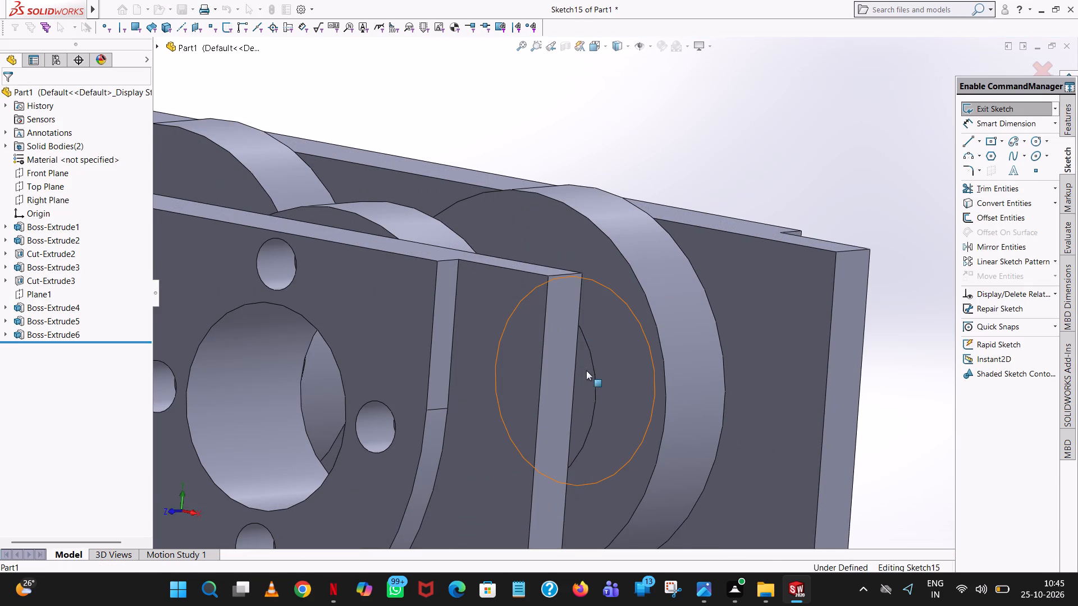
pyautogui.scroll(1, 501, 136)
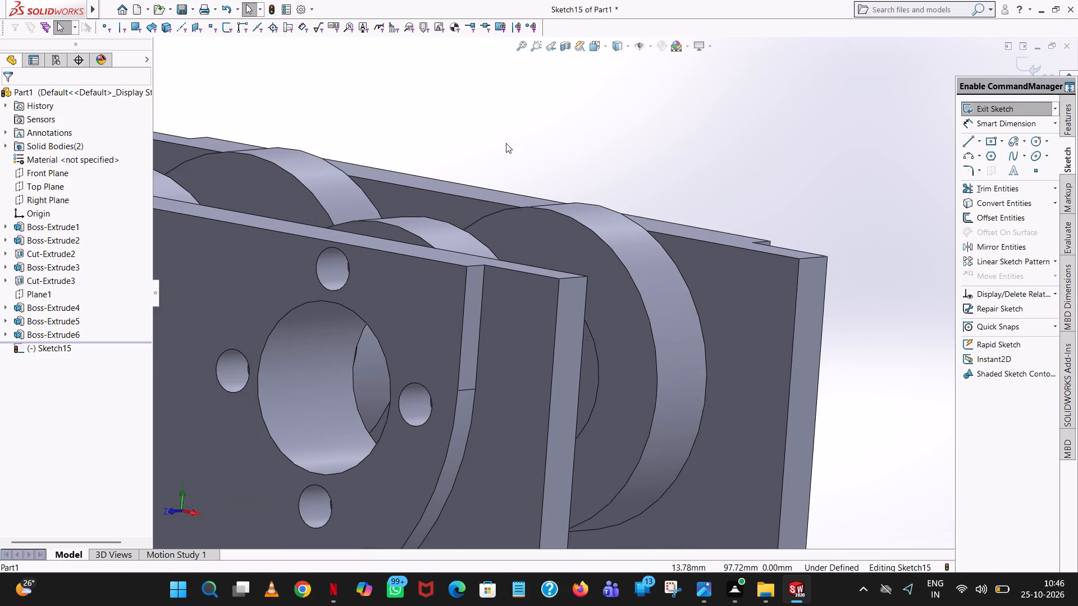
pyautogui.scroll(1, 508, 155)
pyautogui.moveTo(508, 164); pyautogui.dragTo(519, 320, button='middle')
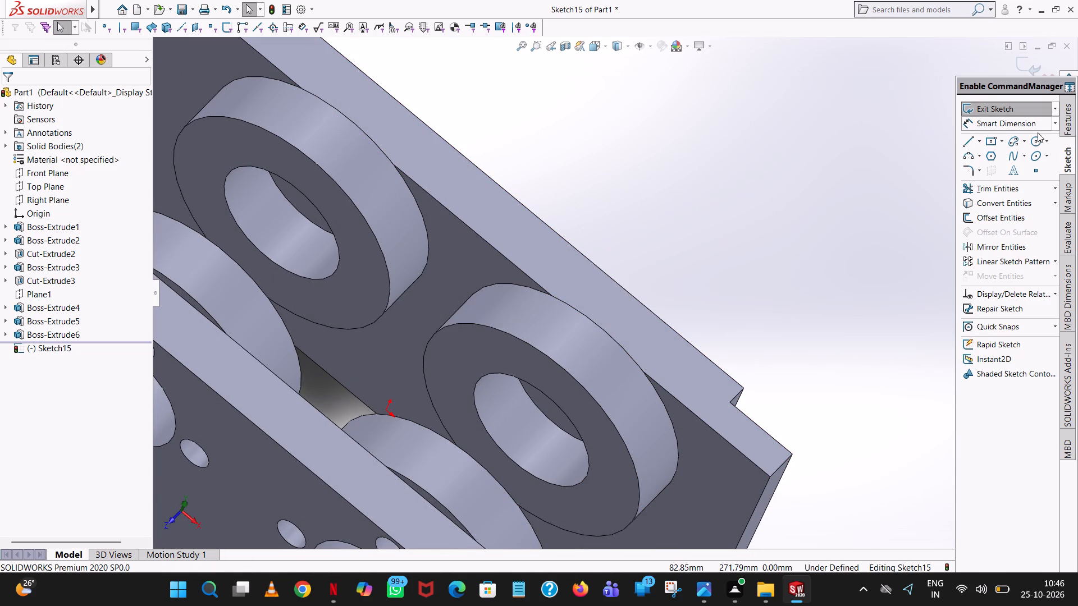
pyautogui.click(605, 44)
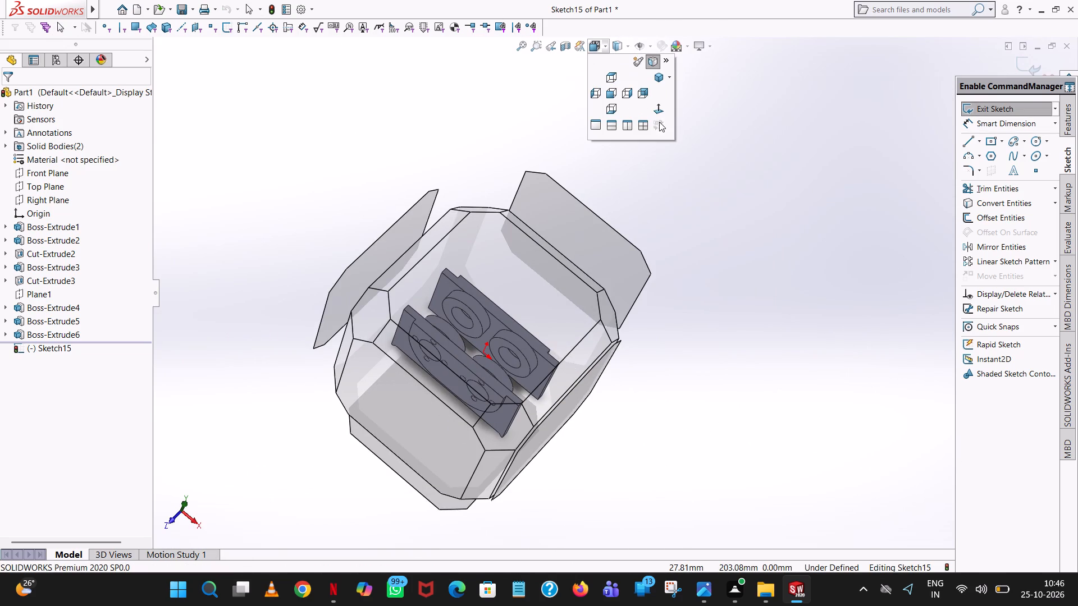
pyautogui.click(653, 105)
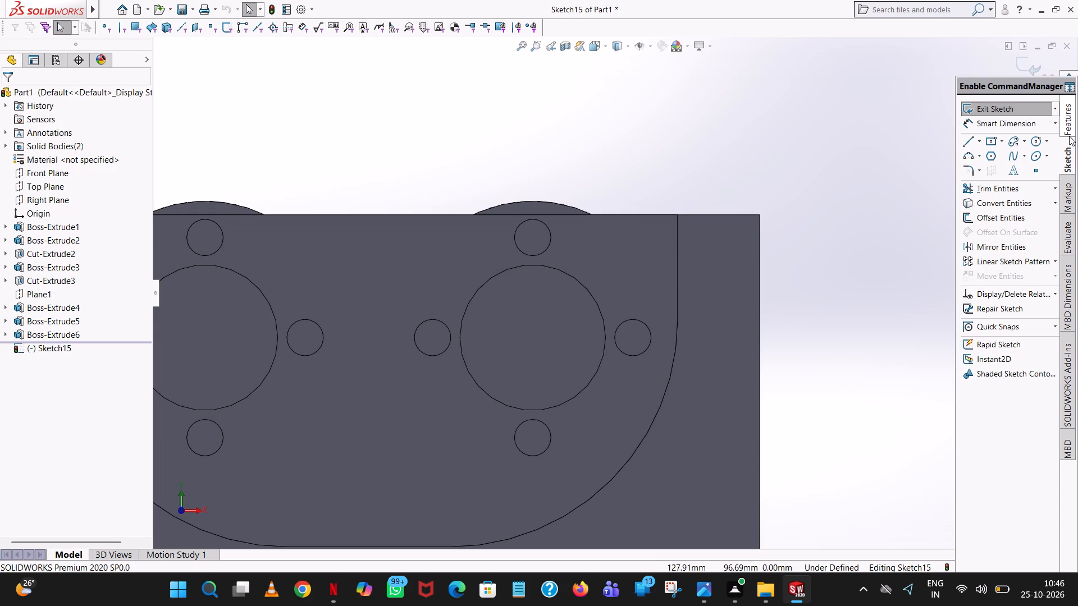
pyautogui.click(1036, 145)
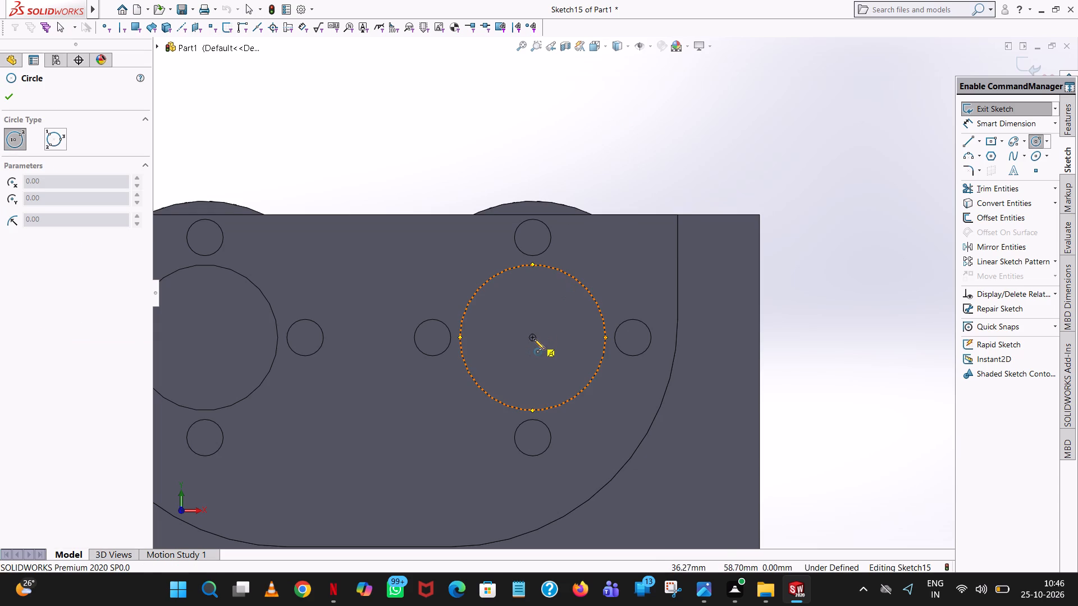
pyautogui.click(533, 338)
pyautogui.click(551, 266)
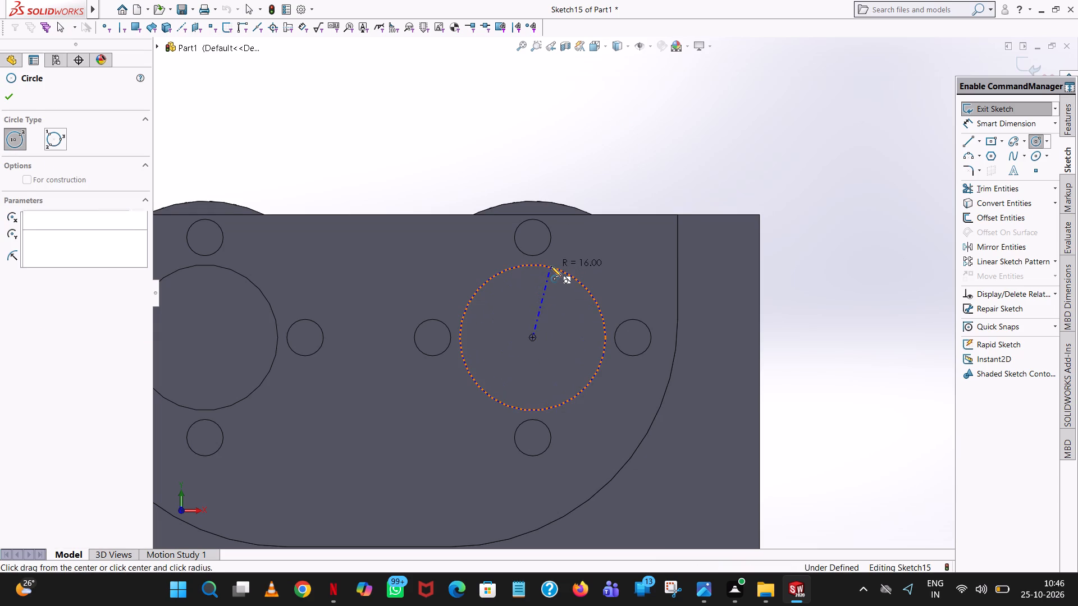
pyautogui.rightClick(551, 266)
pyautogui.click(597, 279)
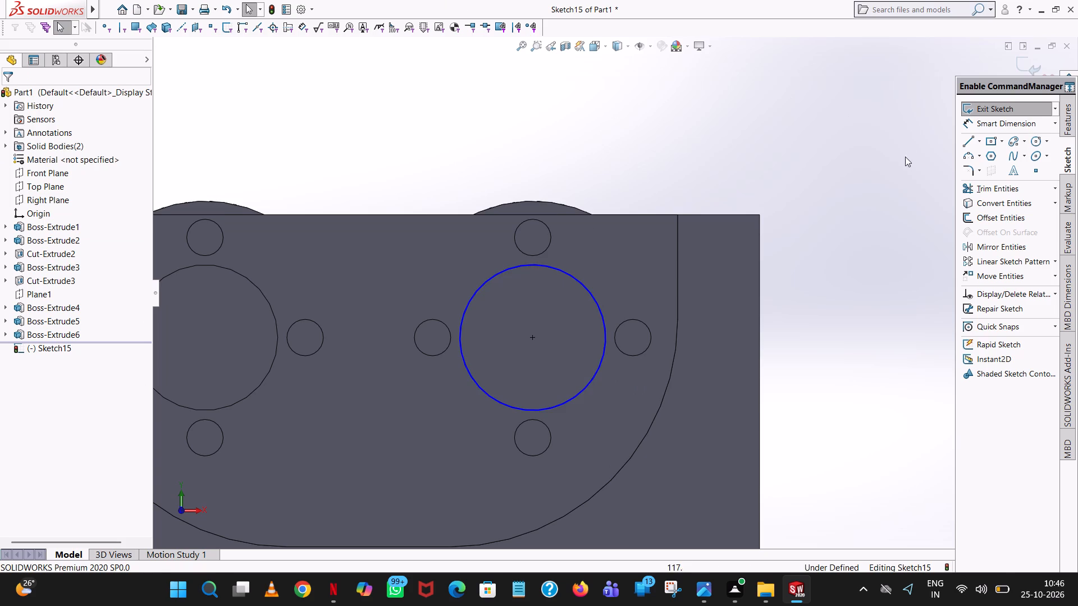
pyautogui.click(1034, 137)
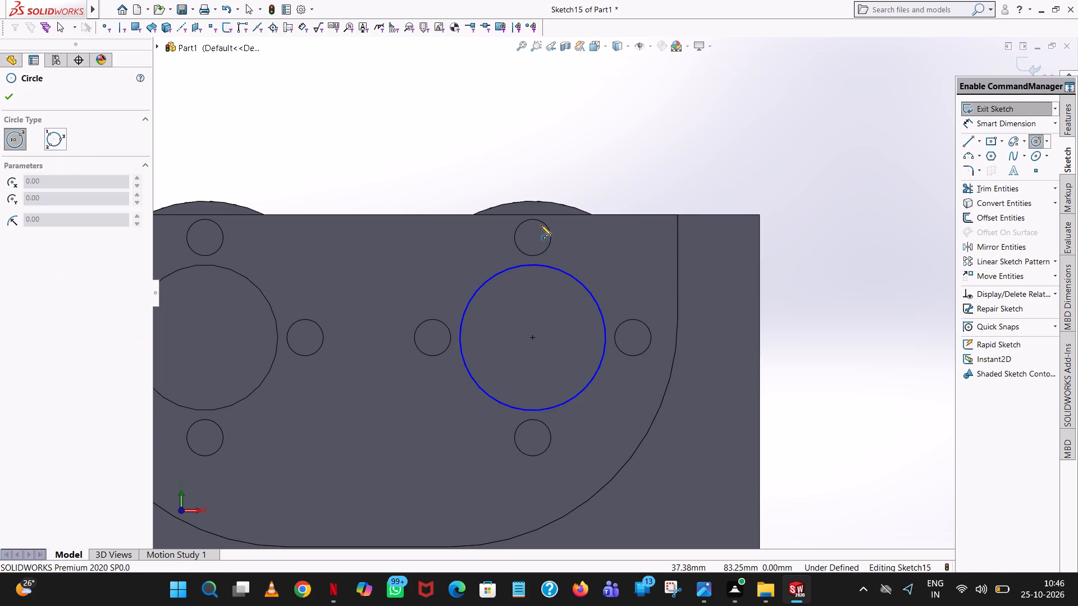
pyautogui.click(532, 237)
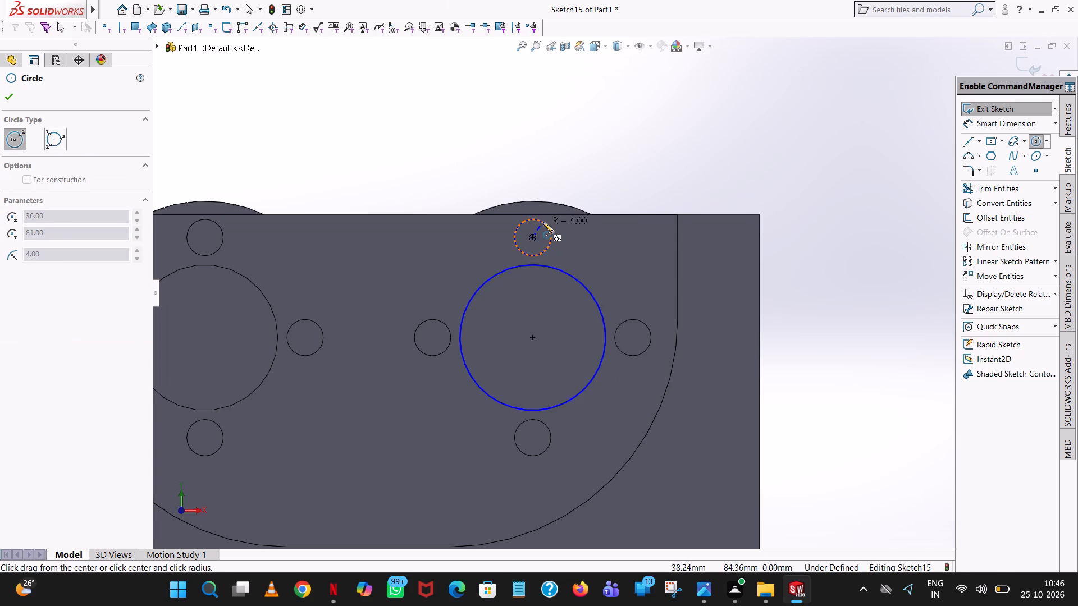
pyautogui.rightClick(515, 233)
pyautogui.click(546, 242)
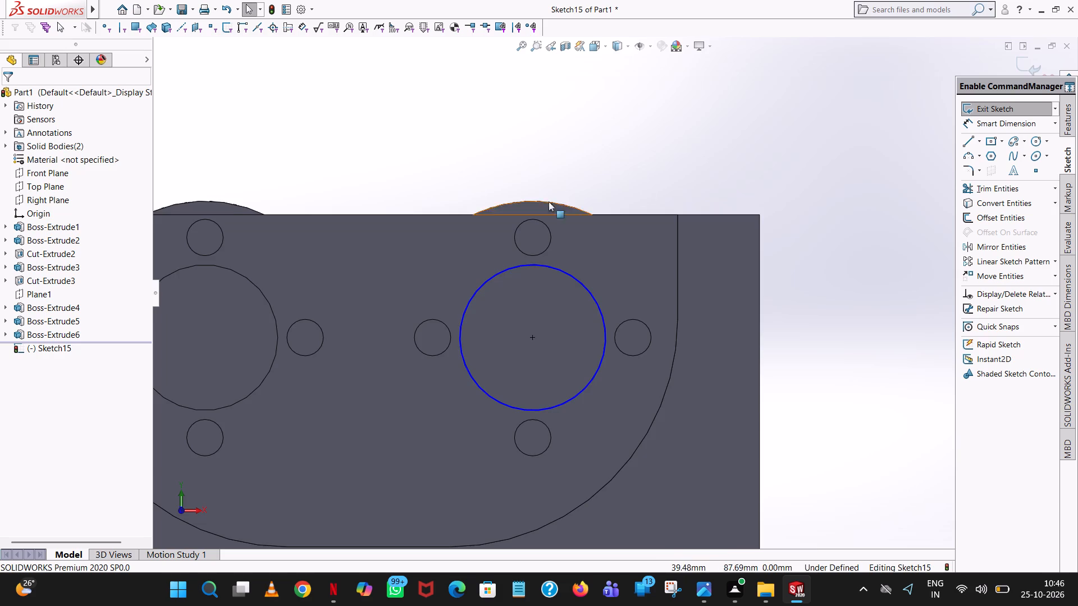
# Draw a circle concentric with the -X bore in the same sketch, matching the bore's edge.
pyautogui.scroll(4, 565, 170)
pyautogui.click(1035, 143)
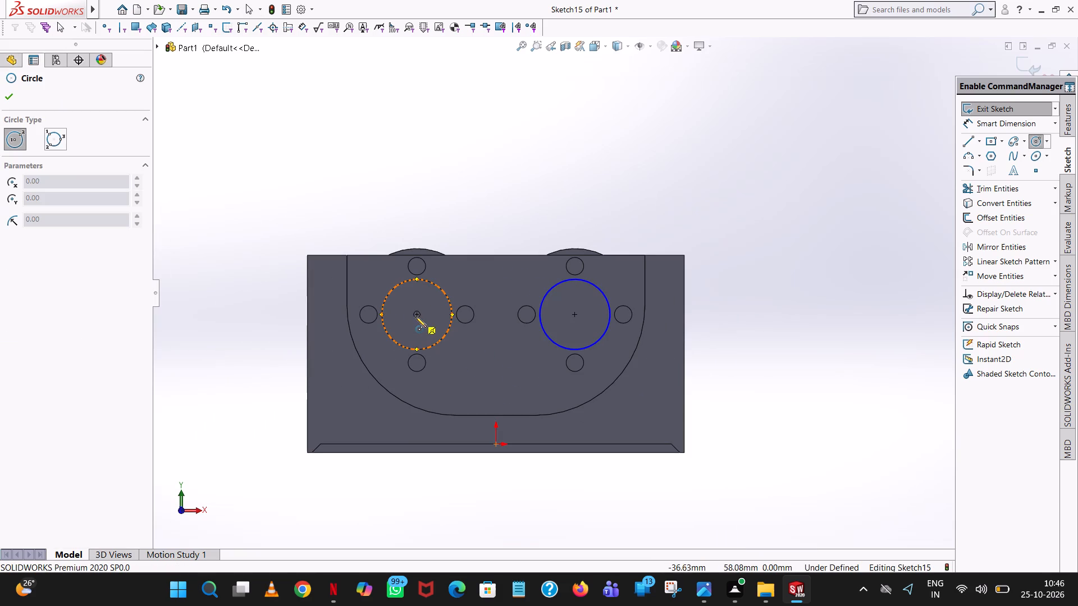
pyautogui.click(417, 316)
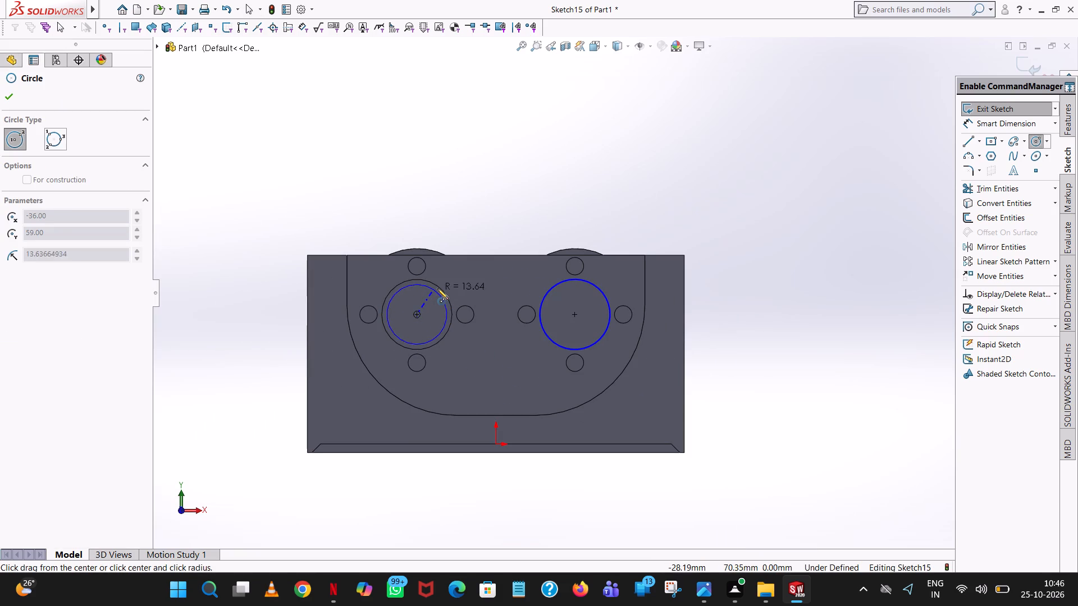
pyautogui.click(439, 288)
pyautogui.rightClick(439, 288)
pyautogui.click(503, 301)
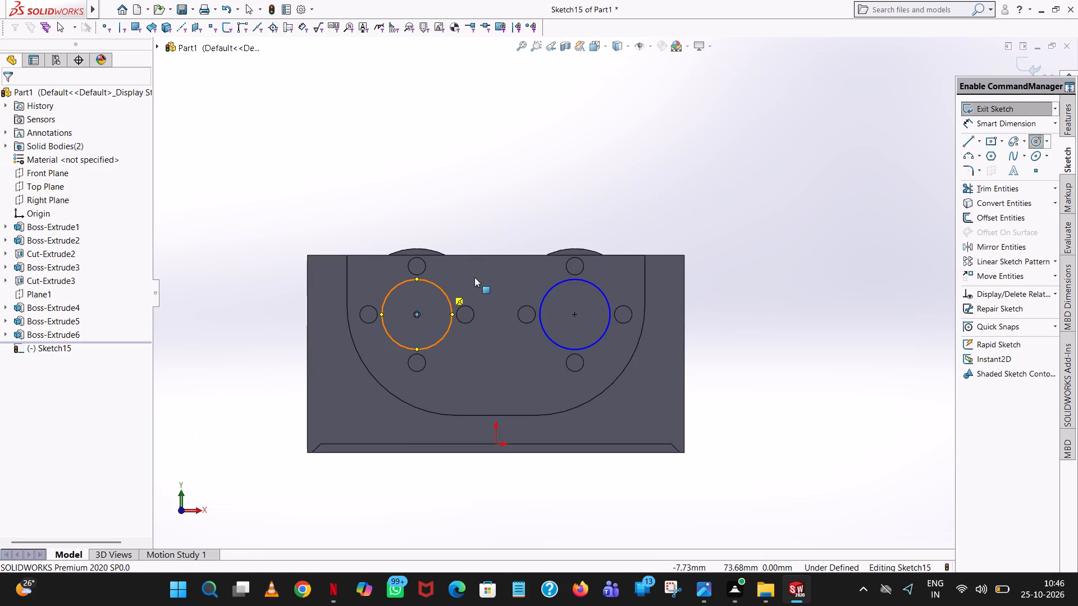
# Cut-extrude both circles 98 mm blind from the sketch plane outward through the flat plate and its outer pad.
pyautogui.click(1071, 114)
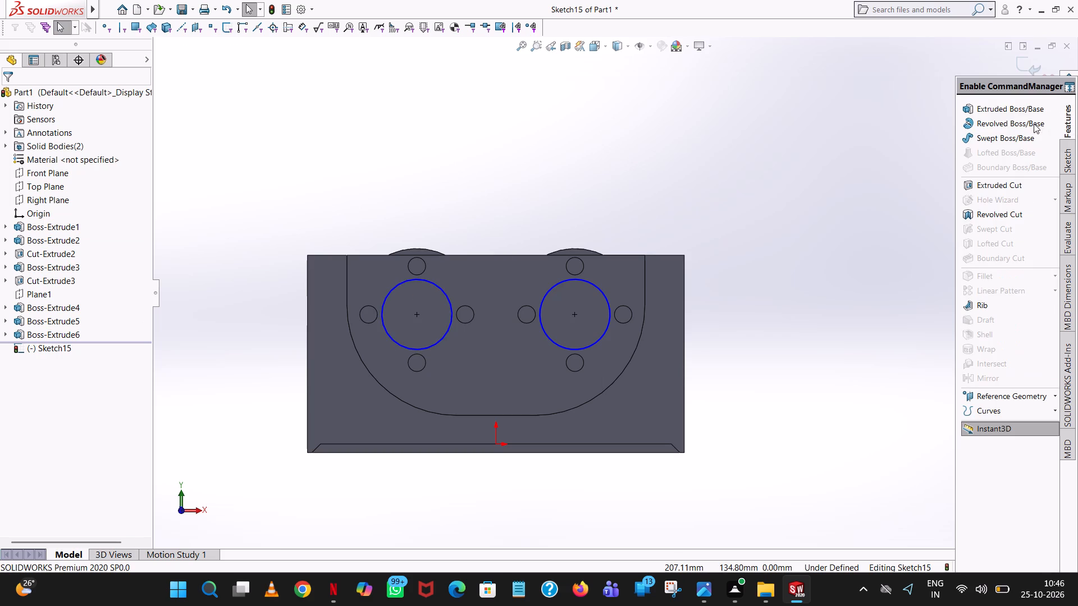
pyautogui.click(988, 186)
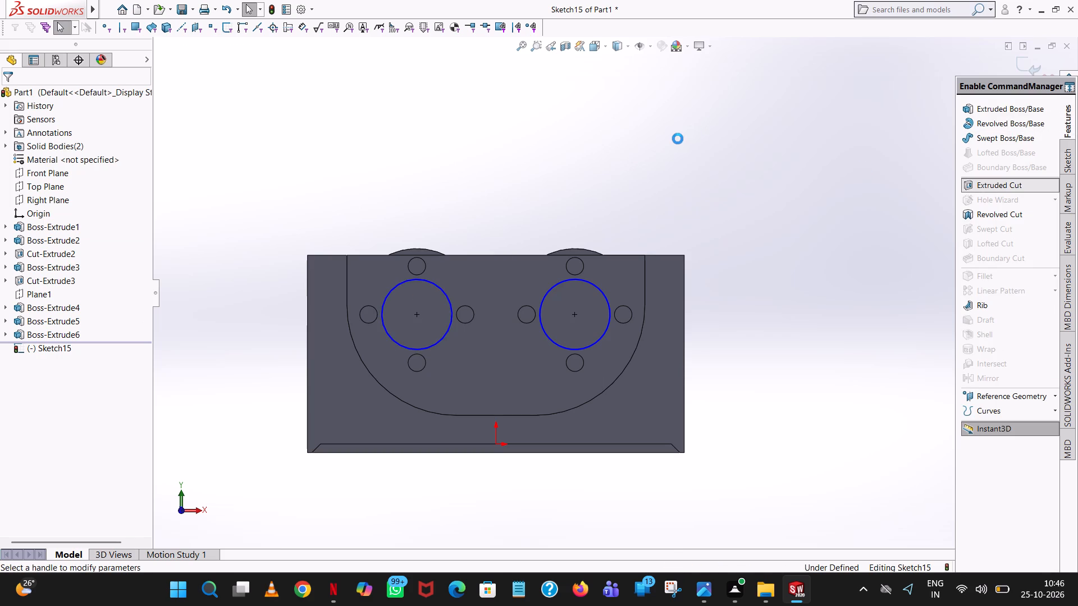
pyautogui.moveTo(678, 139); pyautogui.dragTo(547, 139, button='middle')
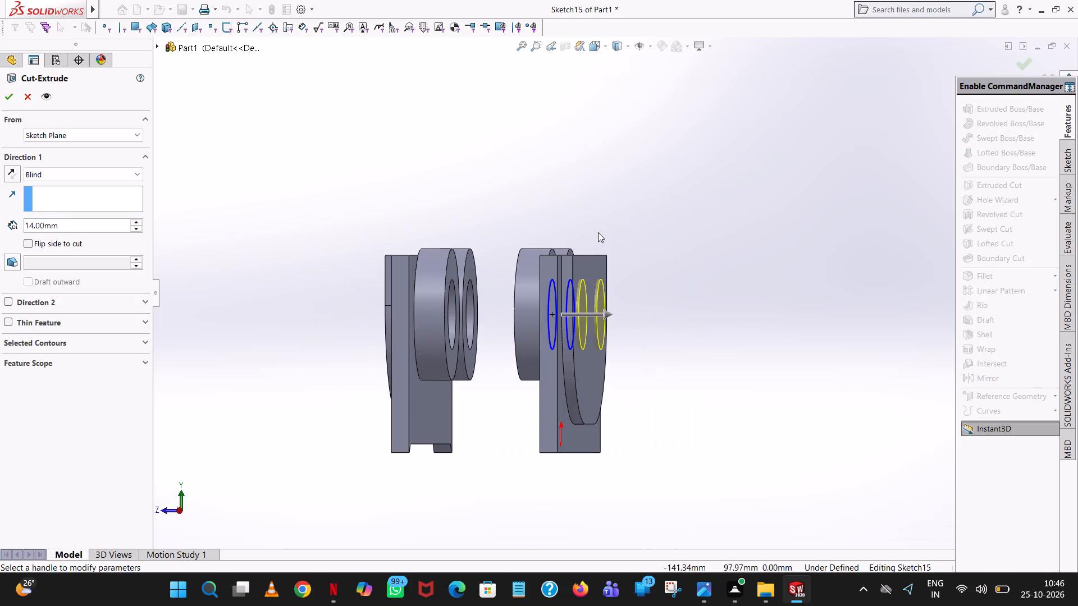
pyautogui.moveTo(606, 314); pyautogui.dragTo(775, 314)
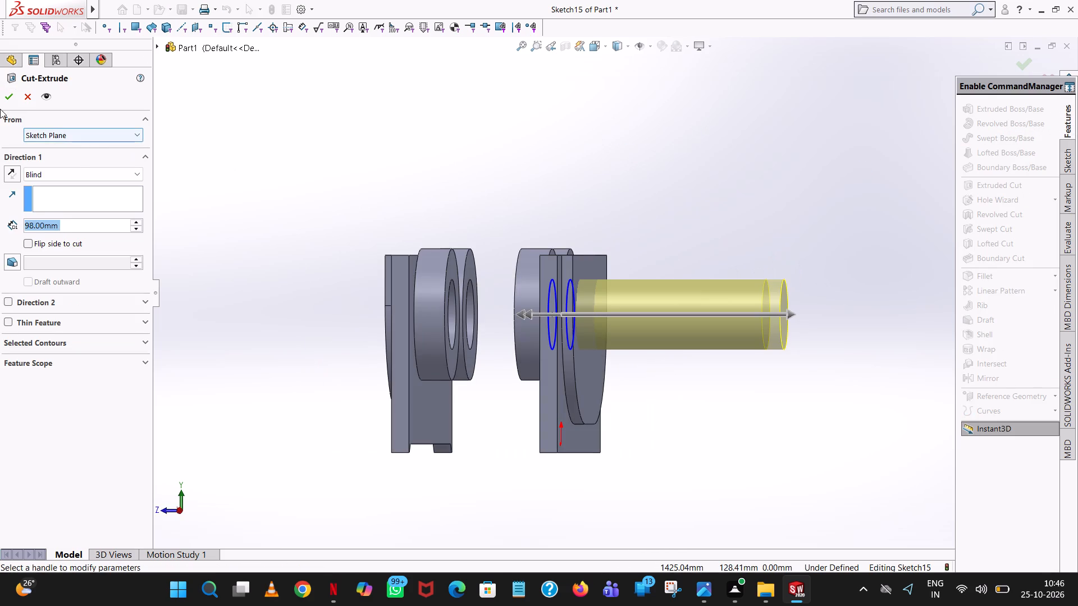
pyautogui.click(12, 98)
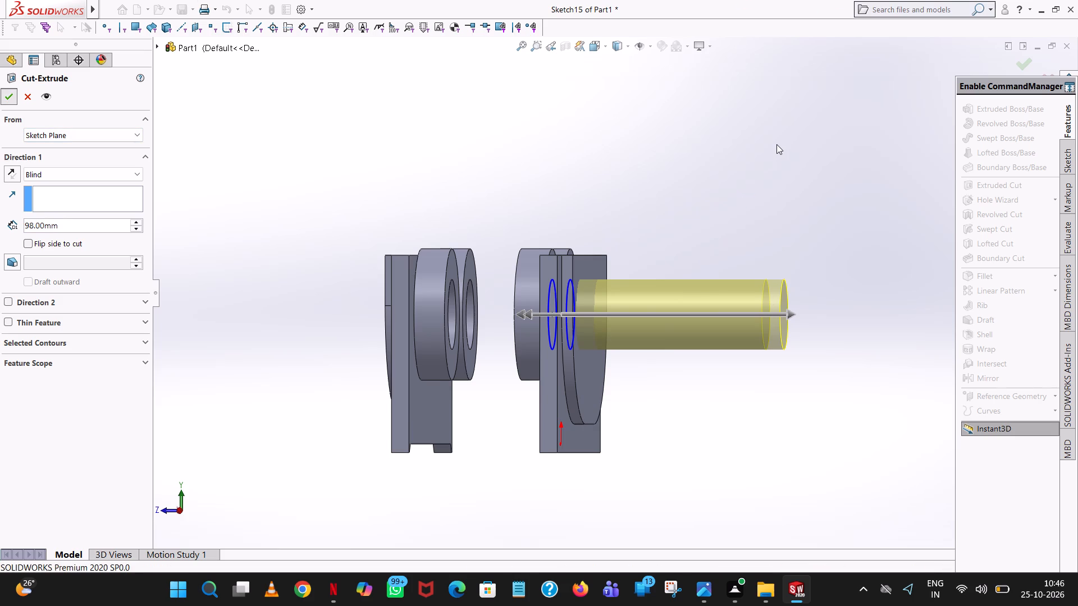
pyautogui.click(776, 144)
# Start another extruded-cut sketch on the outer face of the flat plate's U-shaped pad and view it face-on.
pyautogui.moveTo(779, 148); pyautogui.dragTo(756, 382, button='middle')
pyautogui.scroll(1, 723, 314)
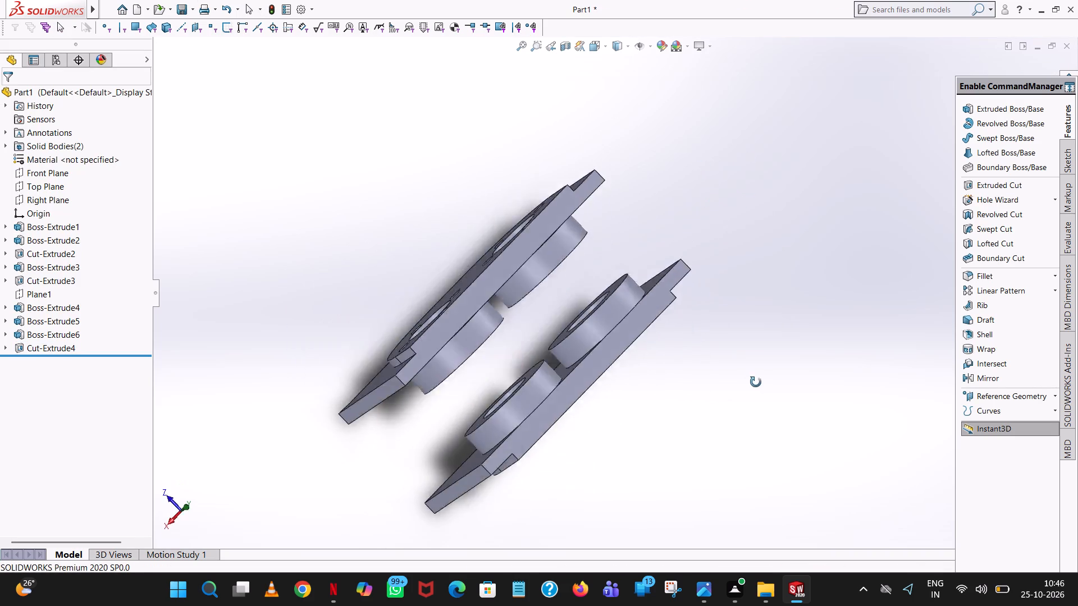
pyautogui.moveTo(756, 382); pyautogui.dragTo(624, 235, button='middle')
pyautogui.scroll(1, 597, 204)
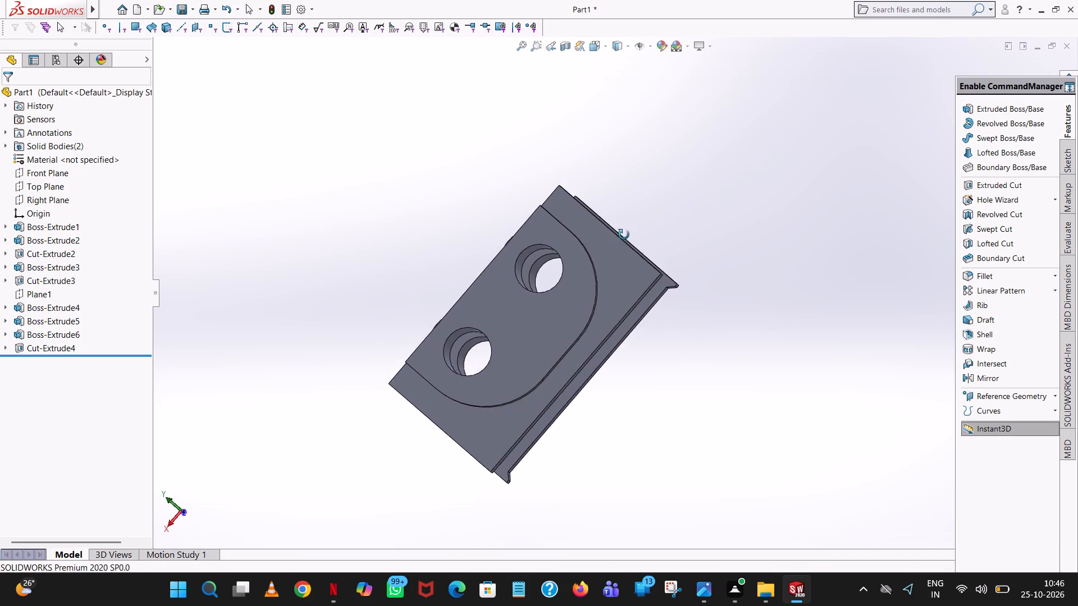
pyautogui.moveTo(624, 235); pyautogui.dragTo(759, 134, button='middle')
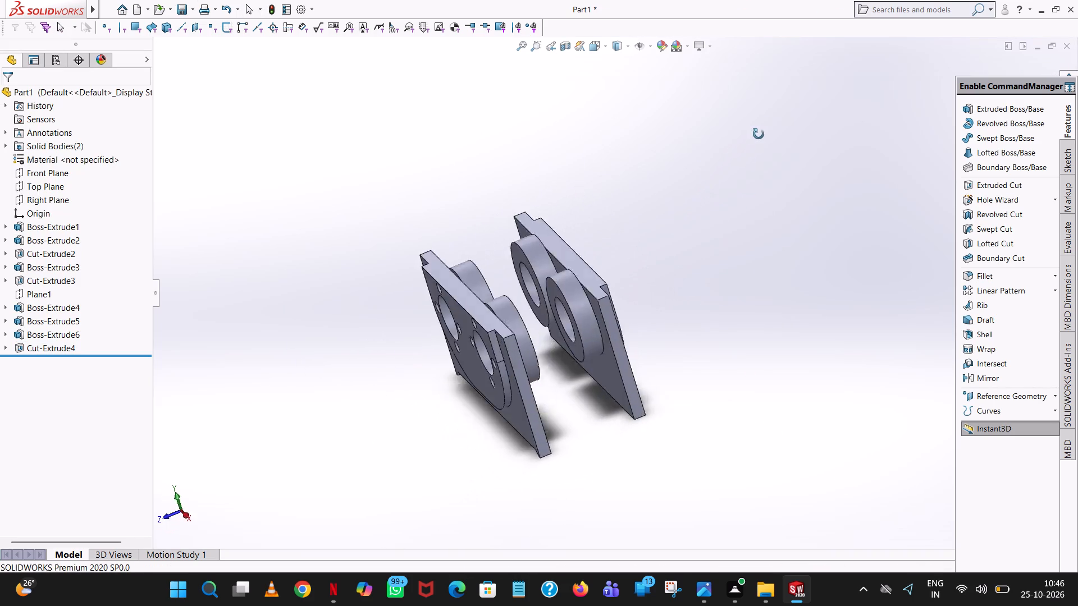
pyautogui.moveTo(759, 134); pyautogui.dragTo(603, 264, button='middle')
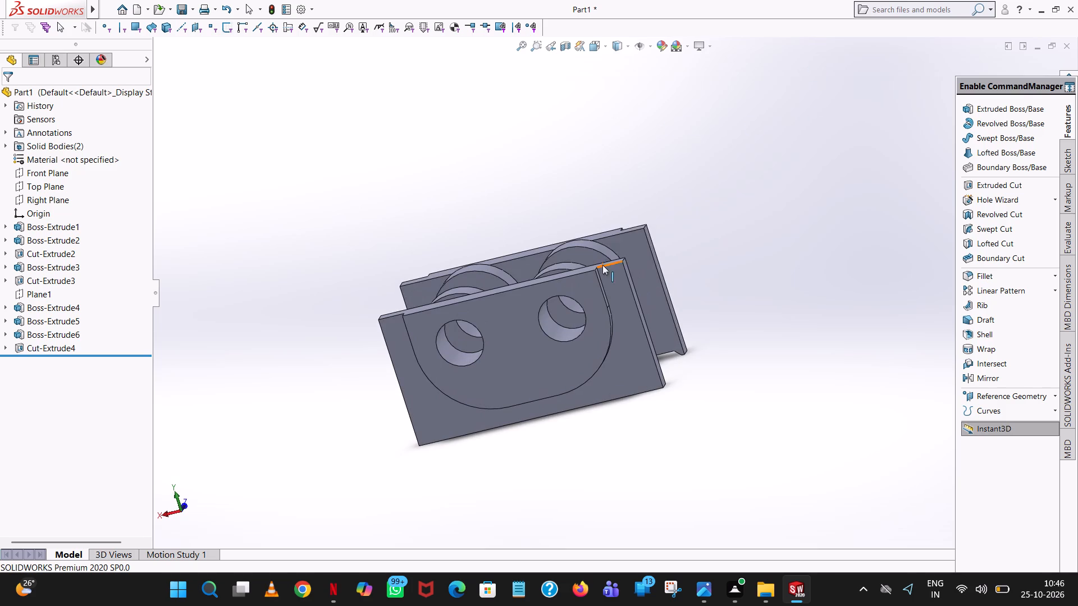
pyautogui.click(1004, 188)
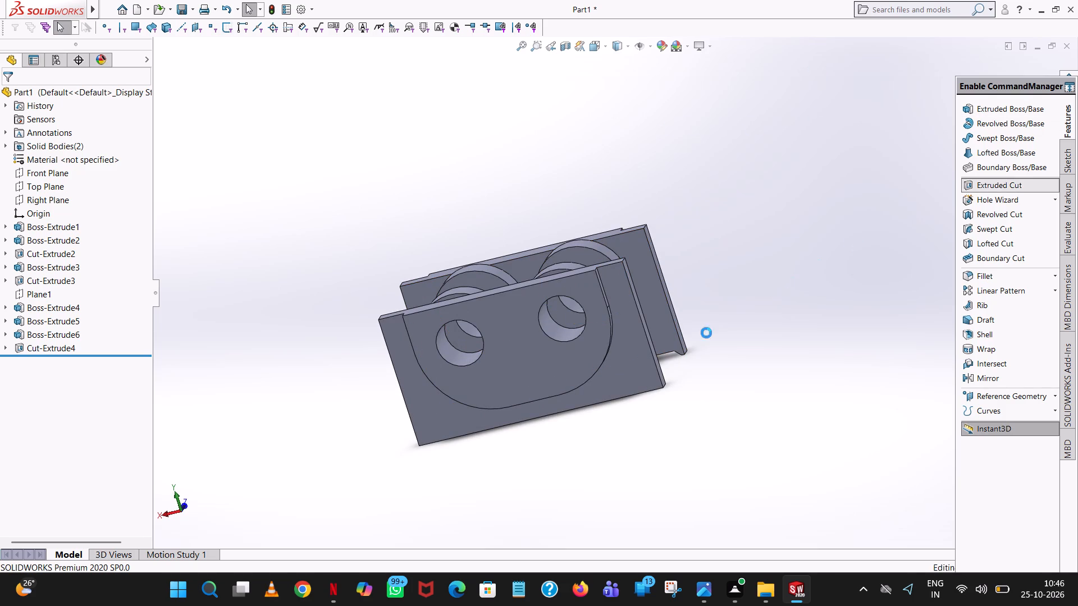
pyautogui.click(542, 375)
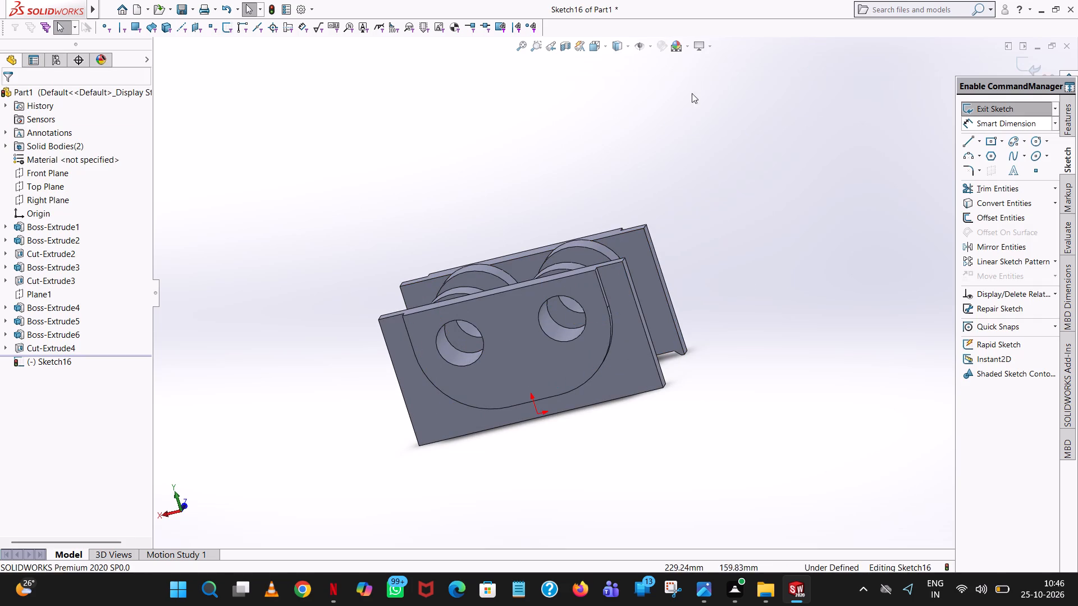
pyautogui.click(603, 43)
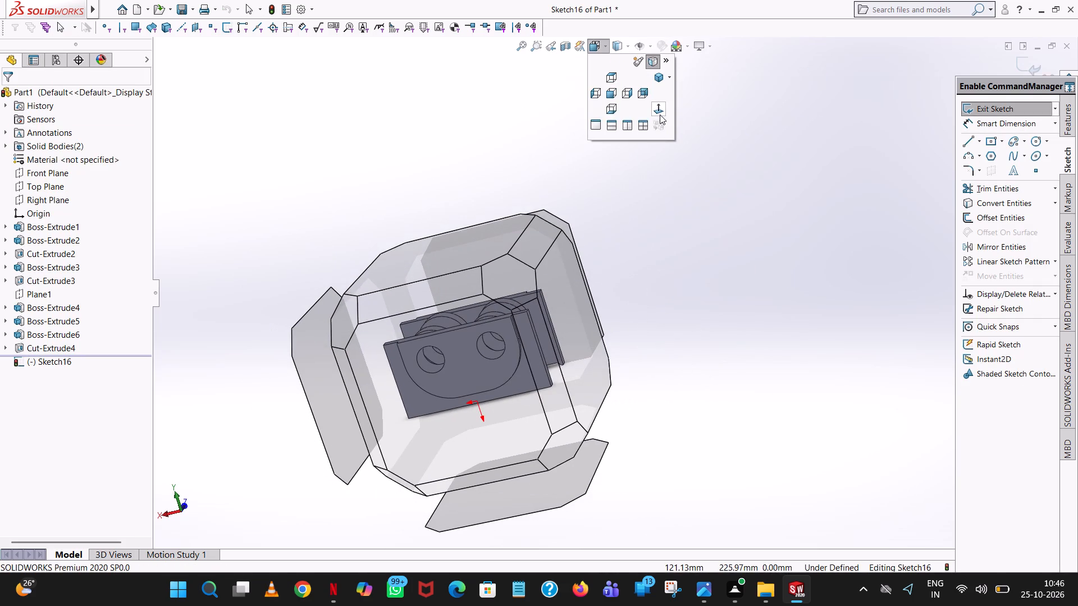
pyautogui.click(660, 114)
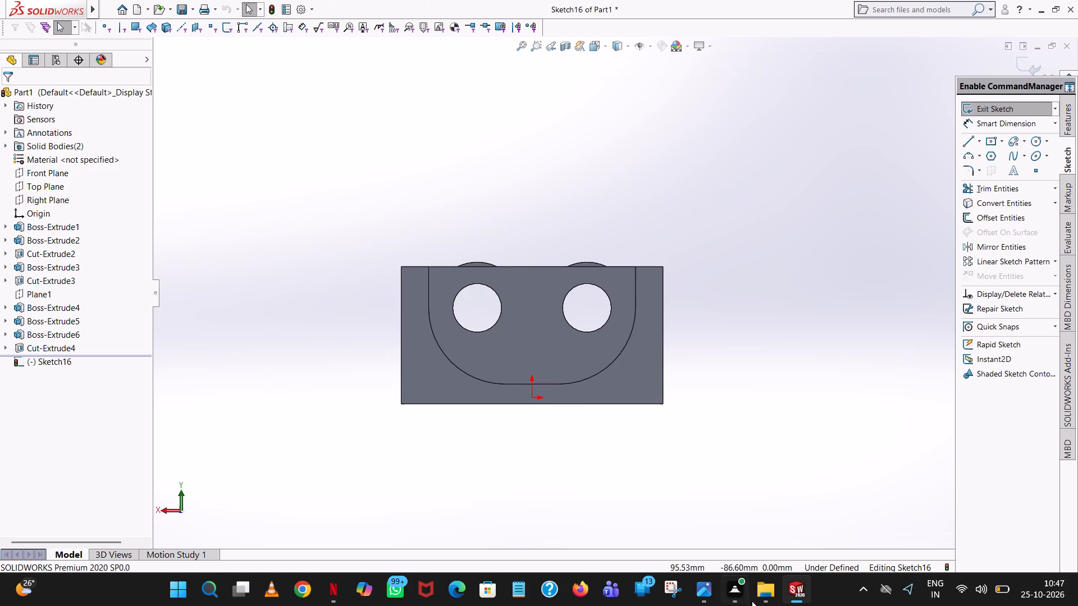
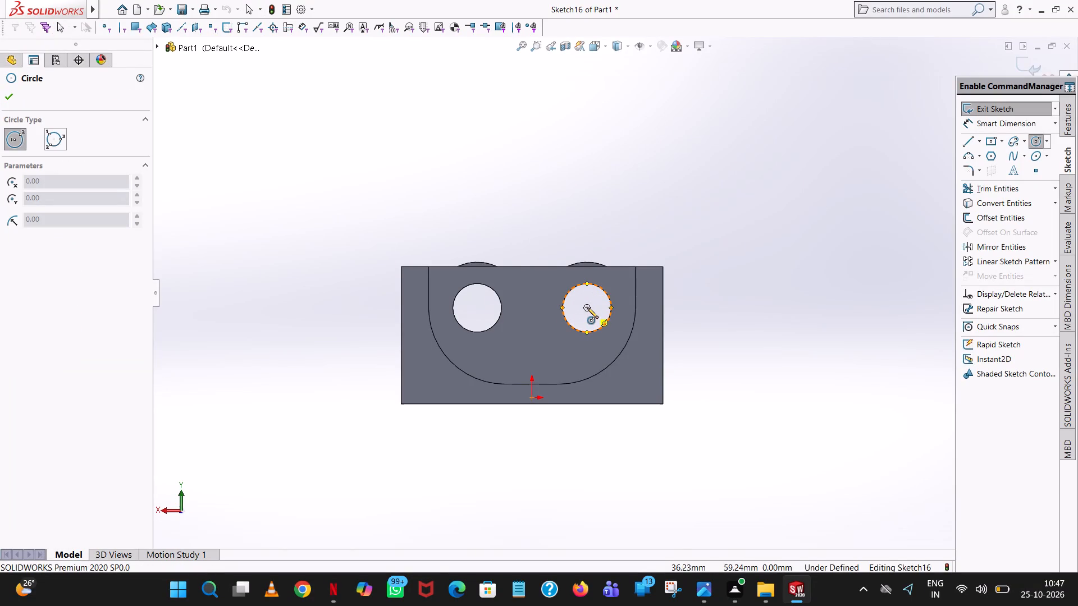
# Sketch a circle of radius 22 mm concentric with the right-hand through hole.
pyautogui.click(585, 307)
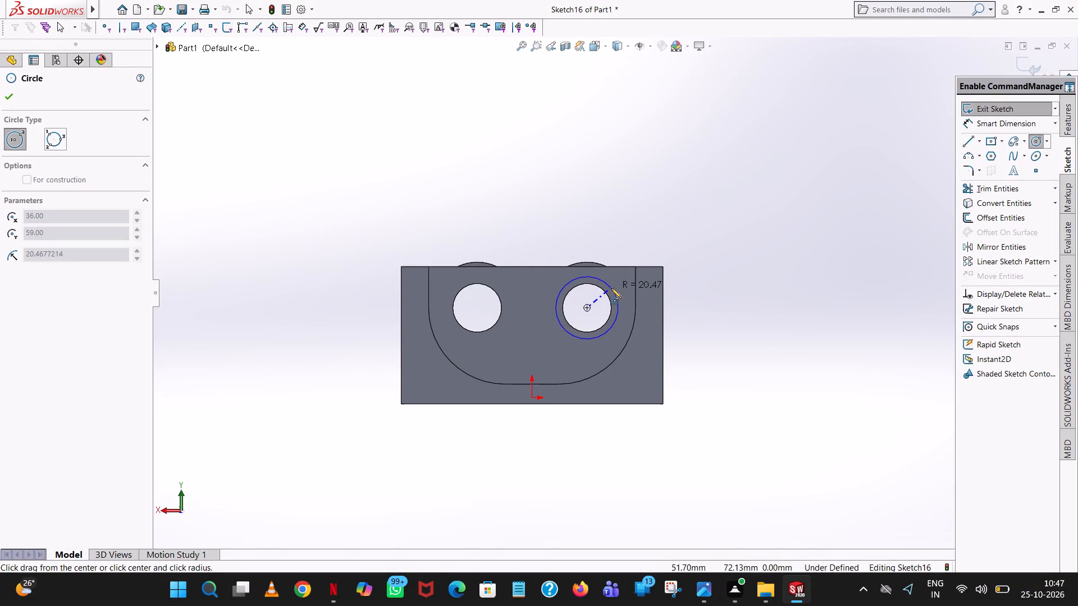
pyautogui.scroll(-6, 611, 288)
pyautogui.click(611, 288)
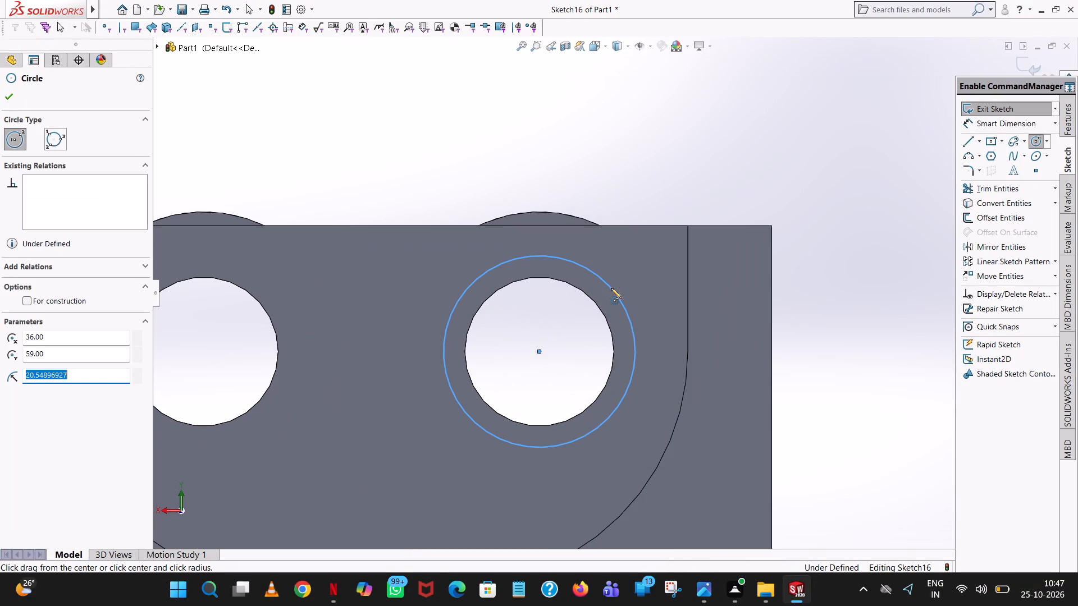
pyautogui.write('22')
pyautogui.press('Return')
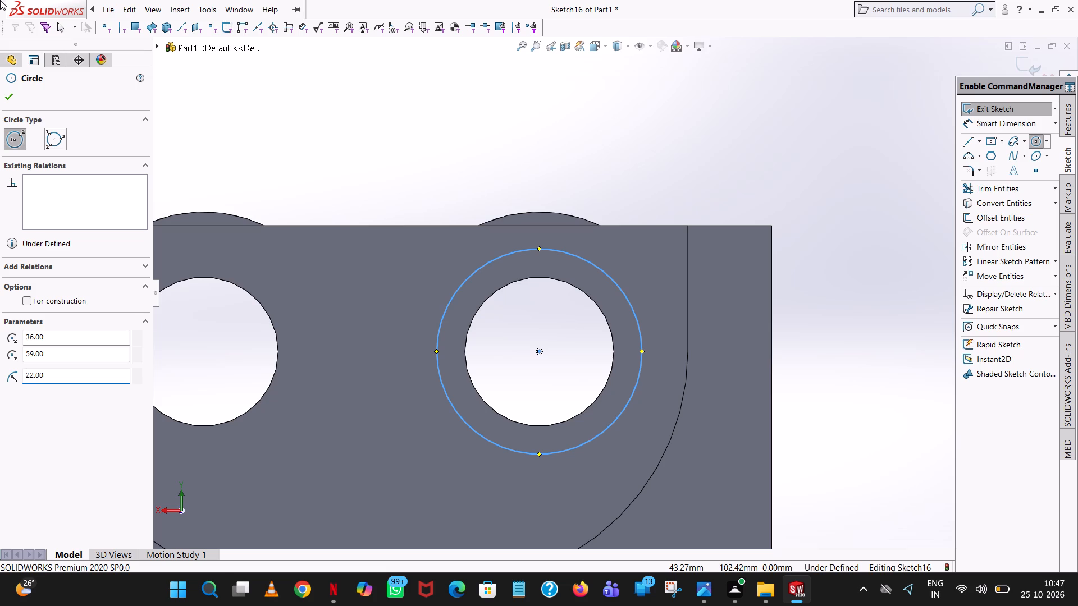
pyautogui.rightClick(0, 135)
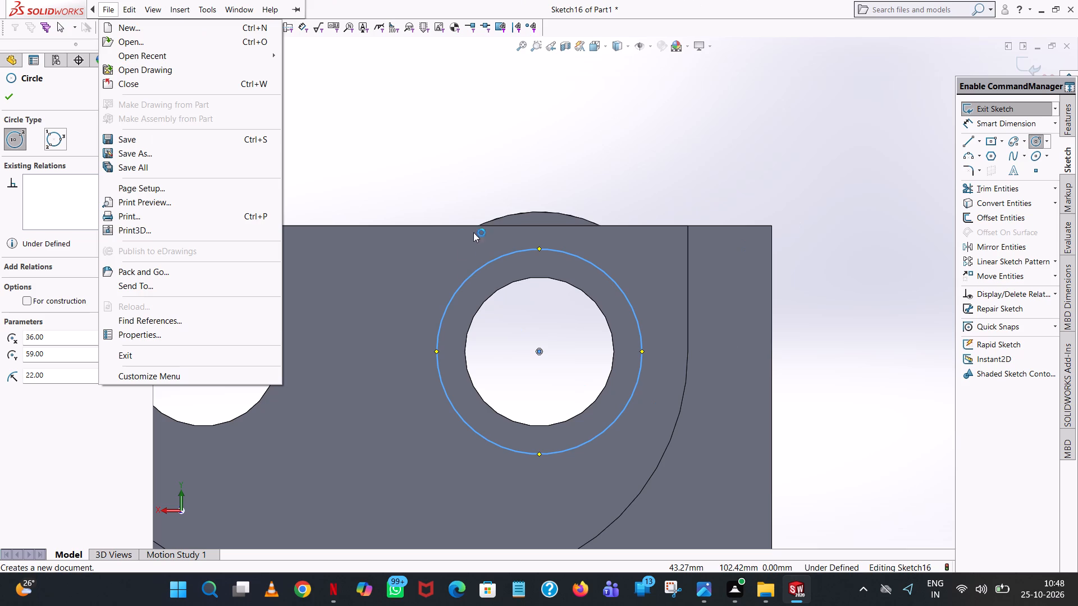
pyautogui.scroll(6, 479, 216)
pyautogui.click(562, 134)
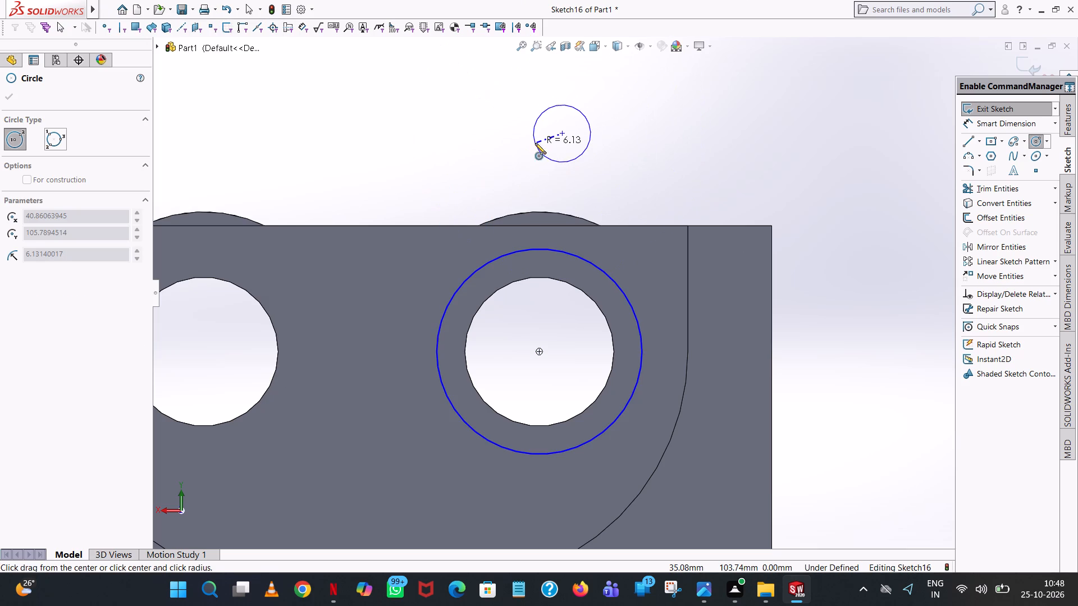
pyautogui.rightClick(535, 143)
pyautogui.click(574, 153)
pyautogui.click(594, 263)
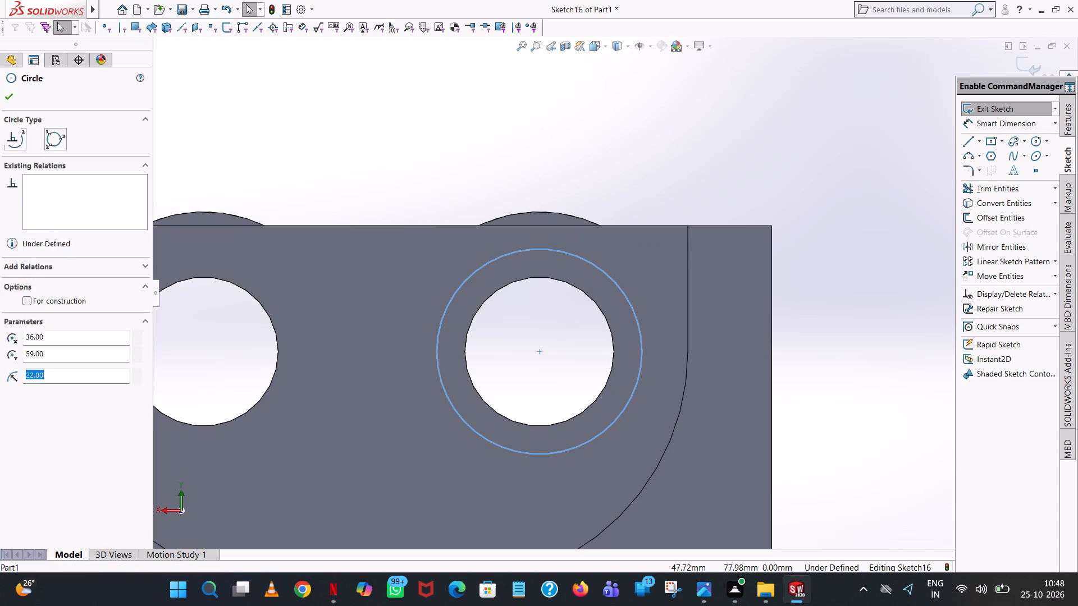
pyautogui.click(422, 140)
pyautogui.scroll(4, 556, 191)
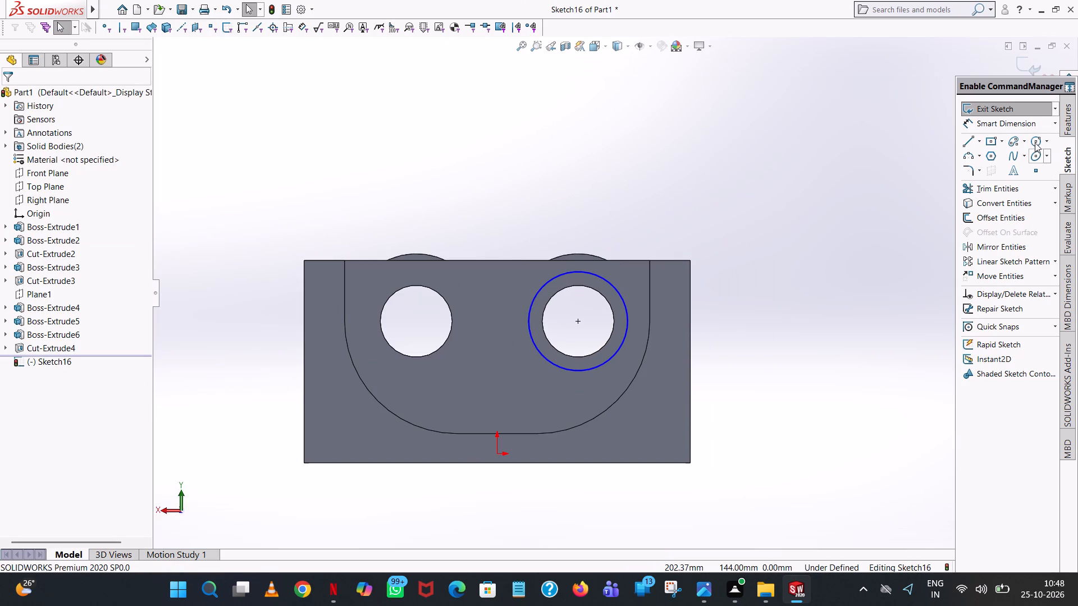
# Sketch four small circles, about 3 to 6 mm in radius, centred on the four quadrant points of the 22 mm radius circle.
pyautogui.click(1035, 140)
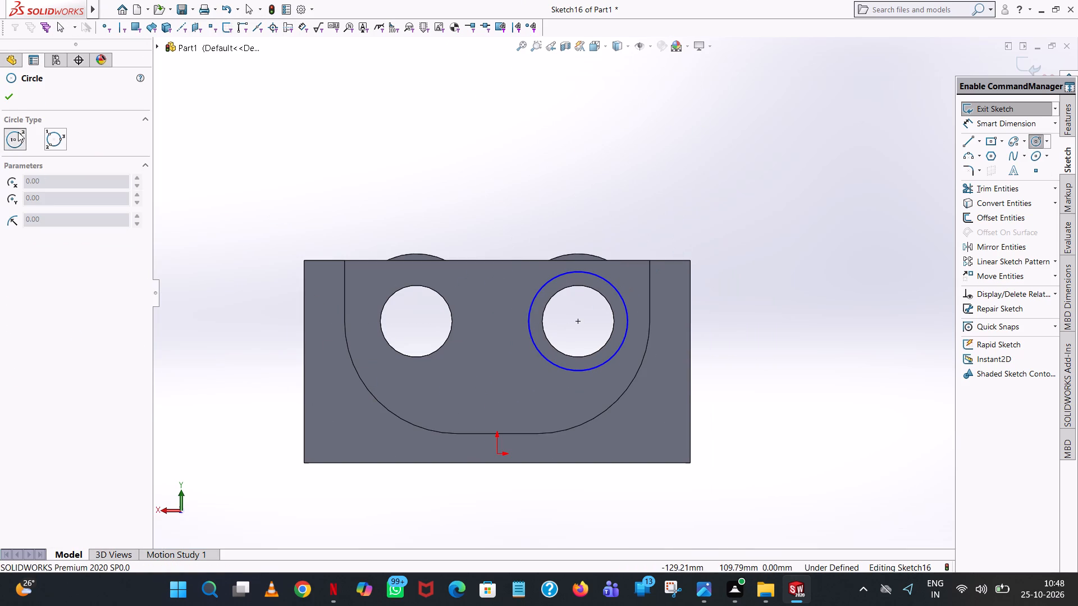
pyautogui.click(8, 93)
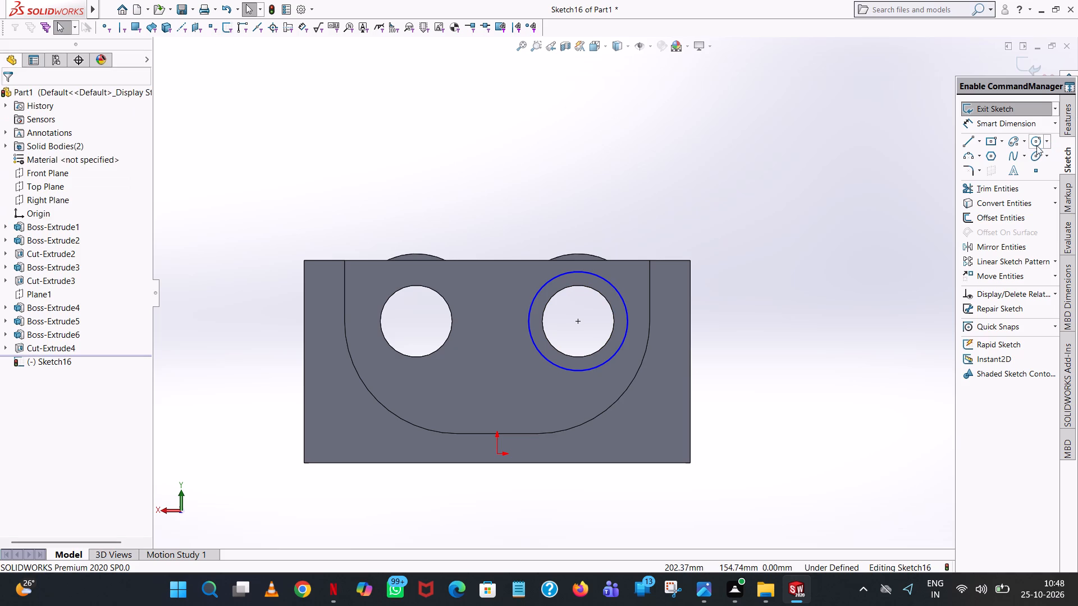
pyautogui.click(1035, 141)
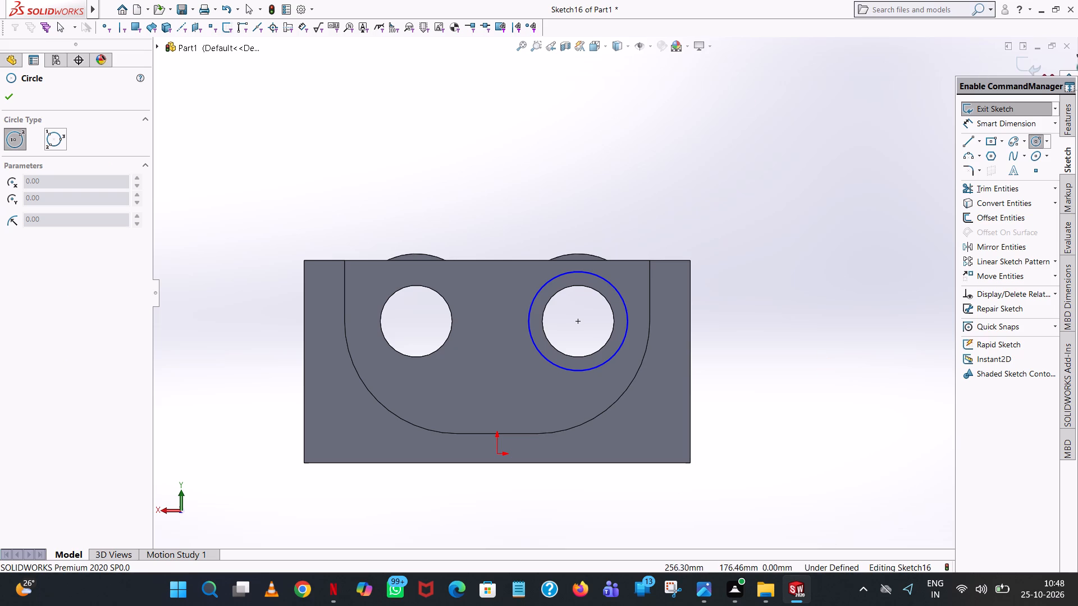
pyautogui.click(578, 271)
pyautogui.click(586, 270)
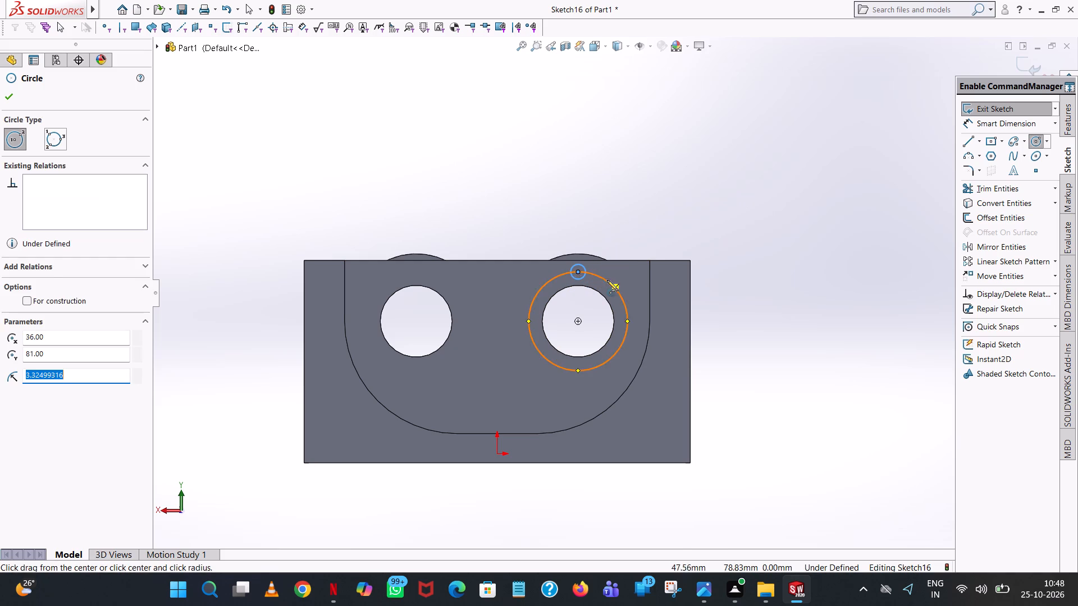
pyautogui.click(627, 321)
pyautogui.click(637, 311)
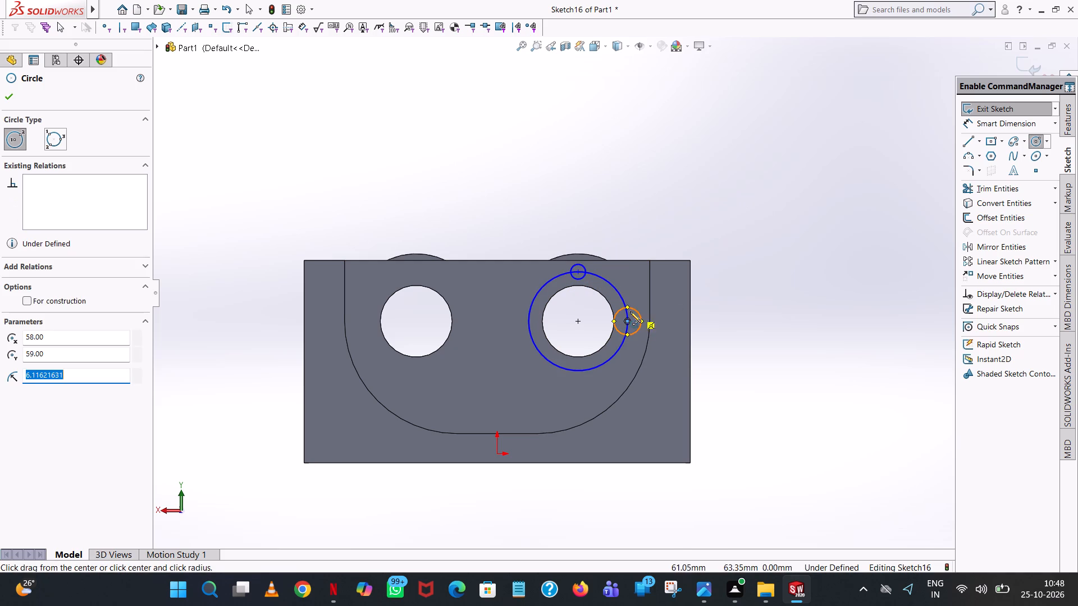
pyautogui.click(577, 371)
pyautogui.click(586, 365)
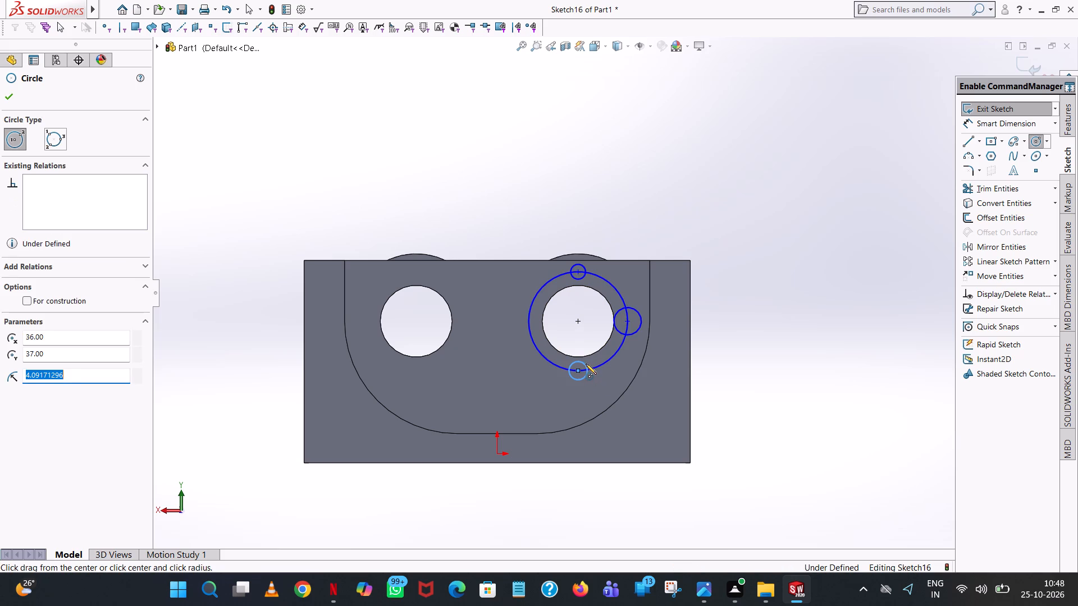
pyautogui.click(528, 322)
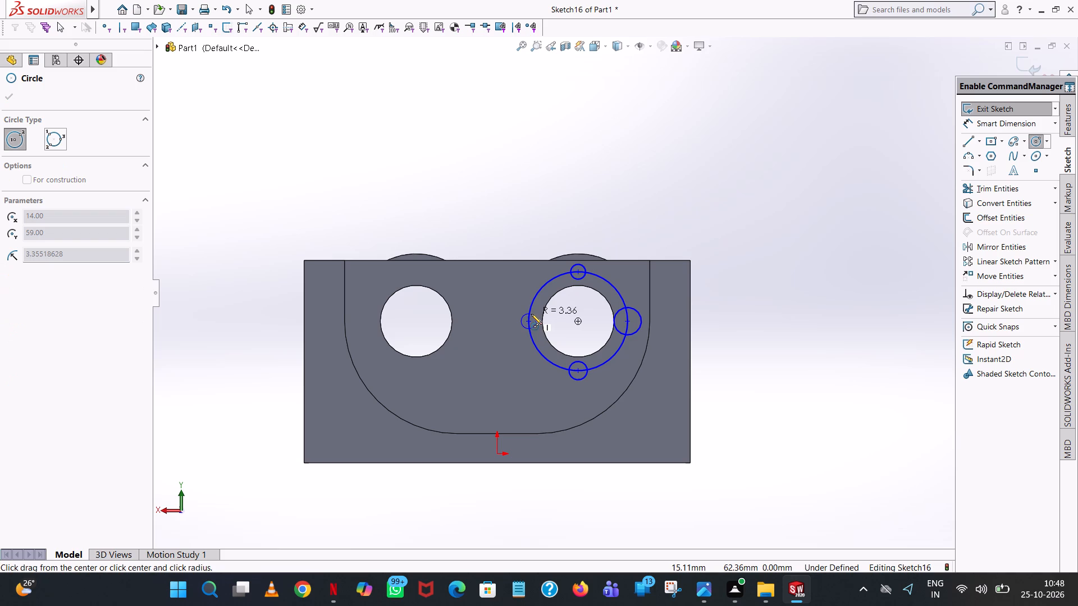
pyautogui.click(531, 313)
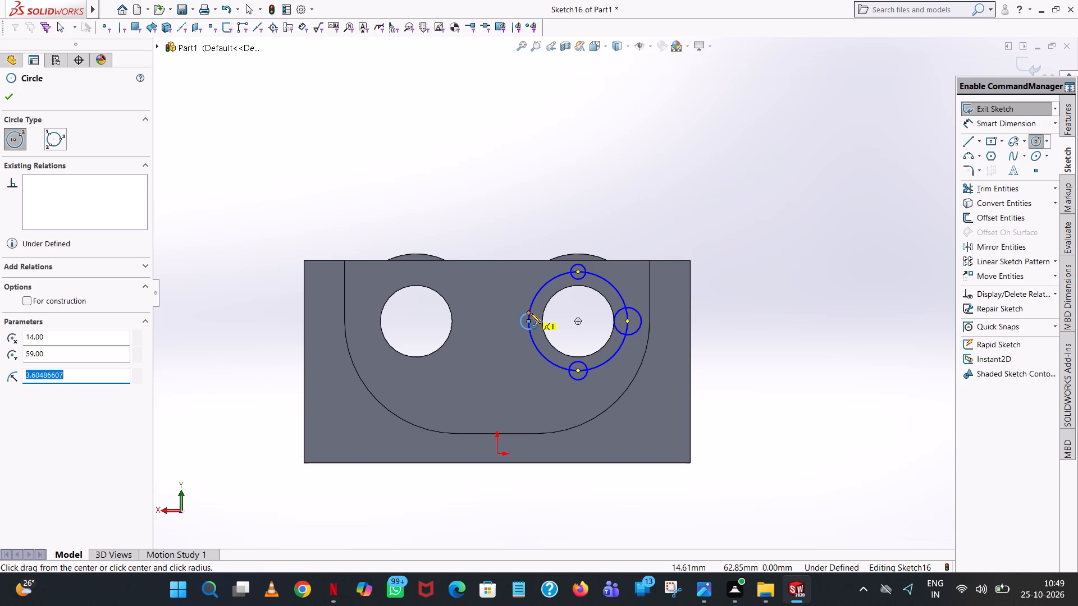
pyautogui.rightClick(530, 313)
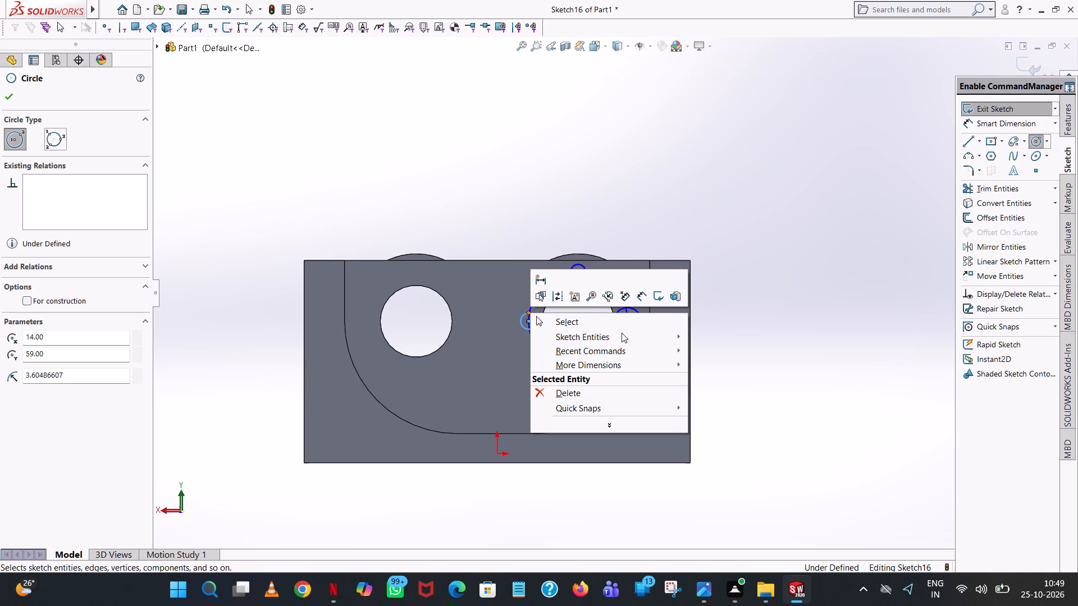
pyautogui.click(607, 329)
pyautogui.click(595, 323)
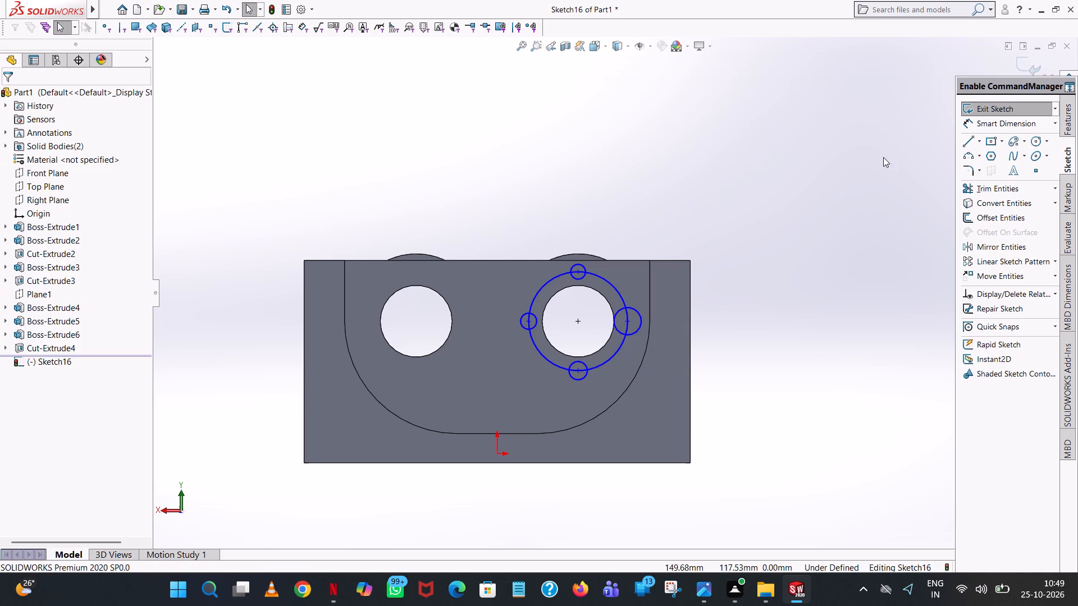
# Dimension the small circles at the top and right quadrants of the large circle to 8 mm diameter each.
pyautogui.click(1006, 125)
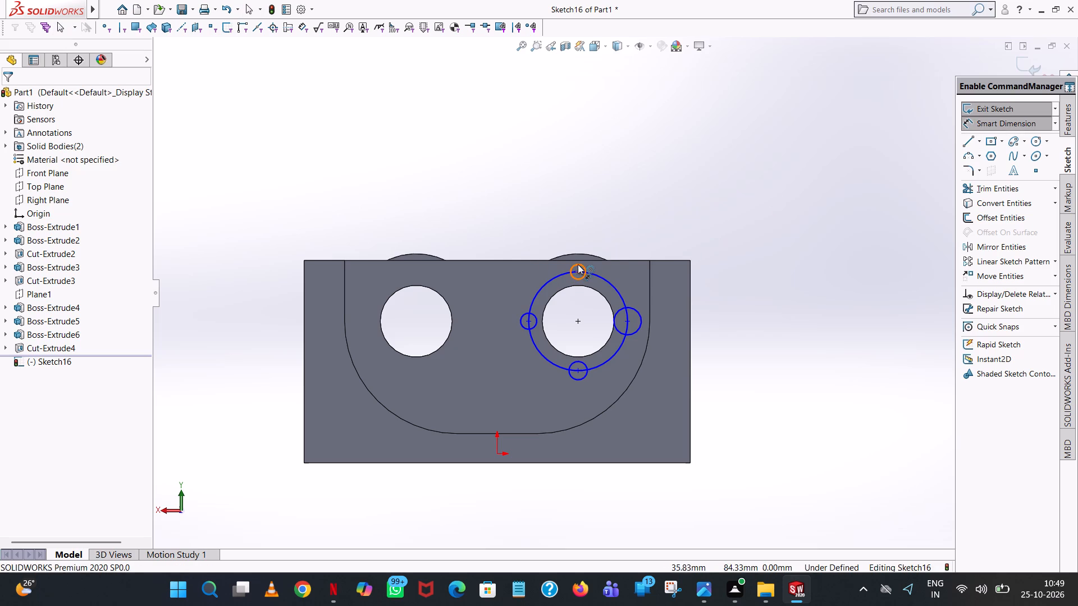
pyautogui.click(578, 264)
pyautogui.click(769, 213)
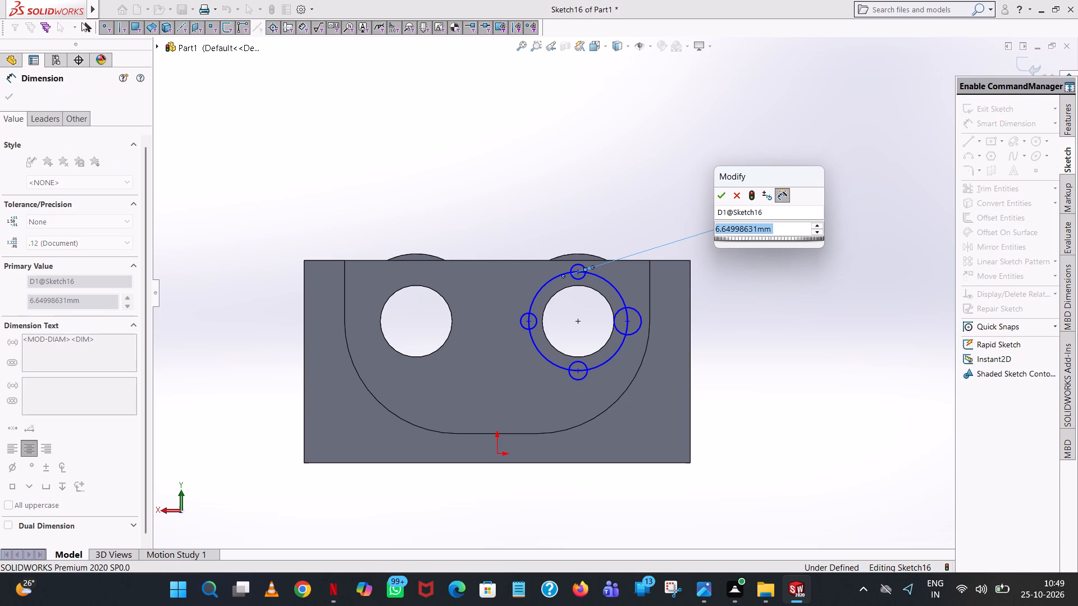
pyautogui.press('8')
pyautogui.press('Return')
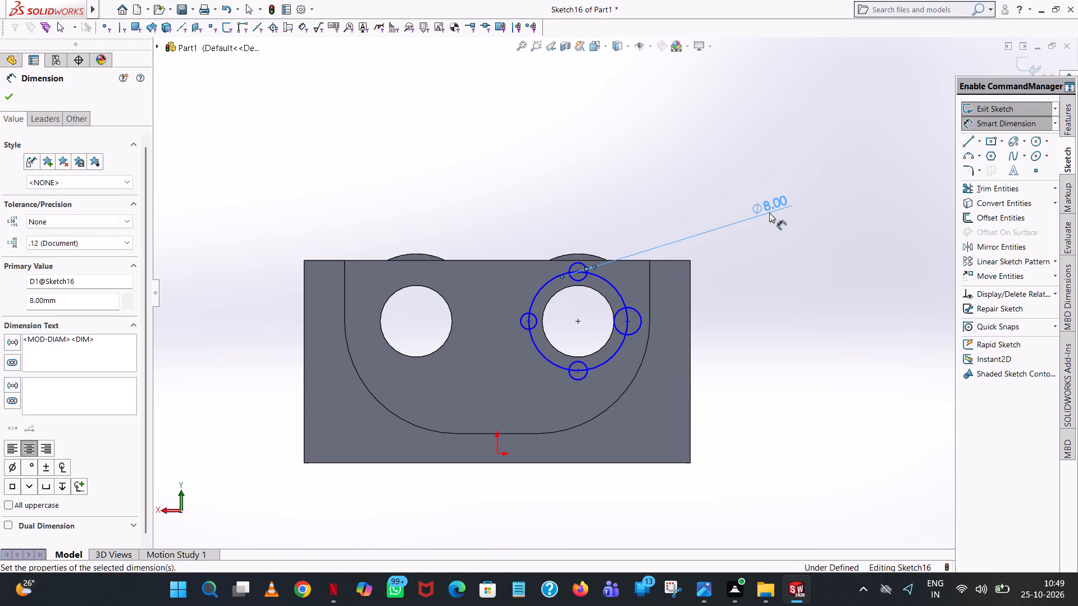
pyautogui.scroll(-7, 554, 279)
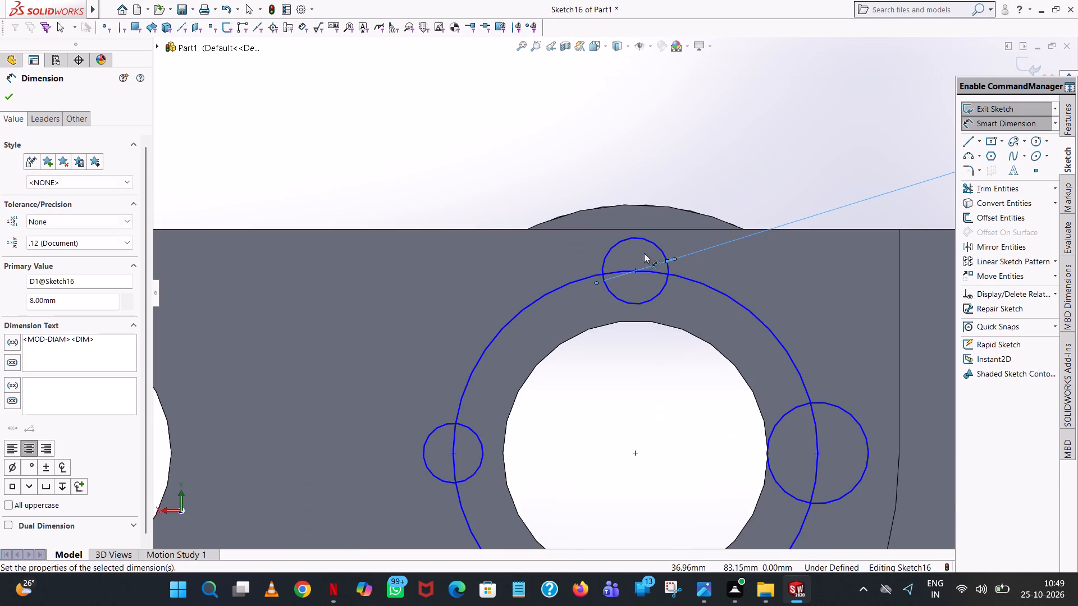
pyautogui.scroll(-2, 643, 260)
pyautogui.scroll(9, 644, 267)
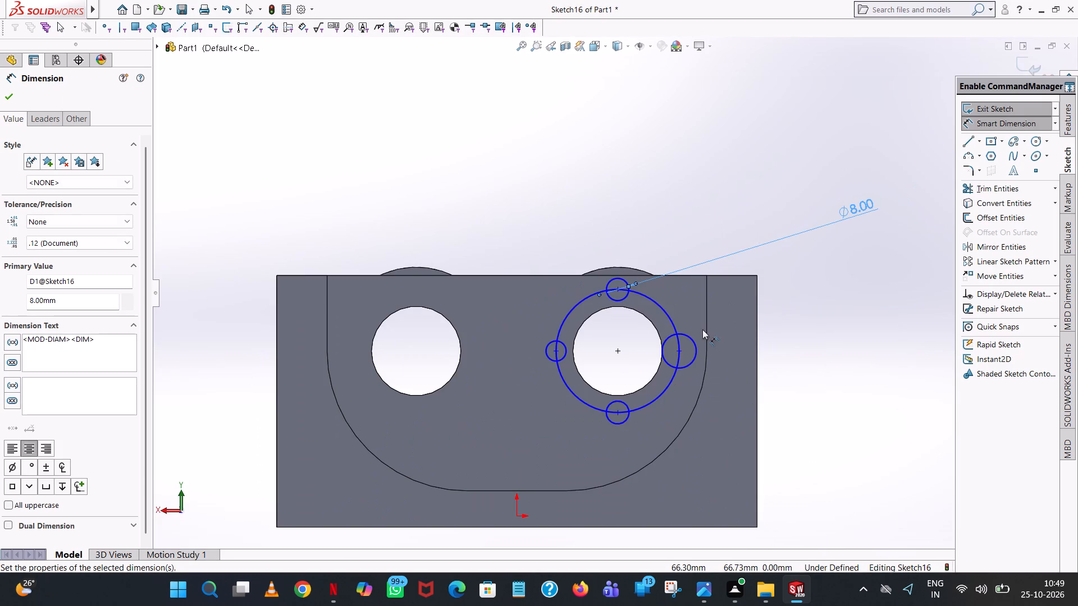
pyautogui.click(692, 339)
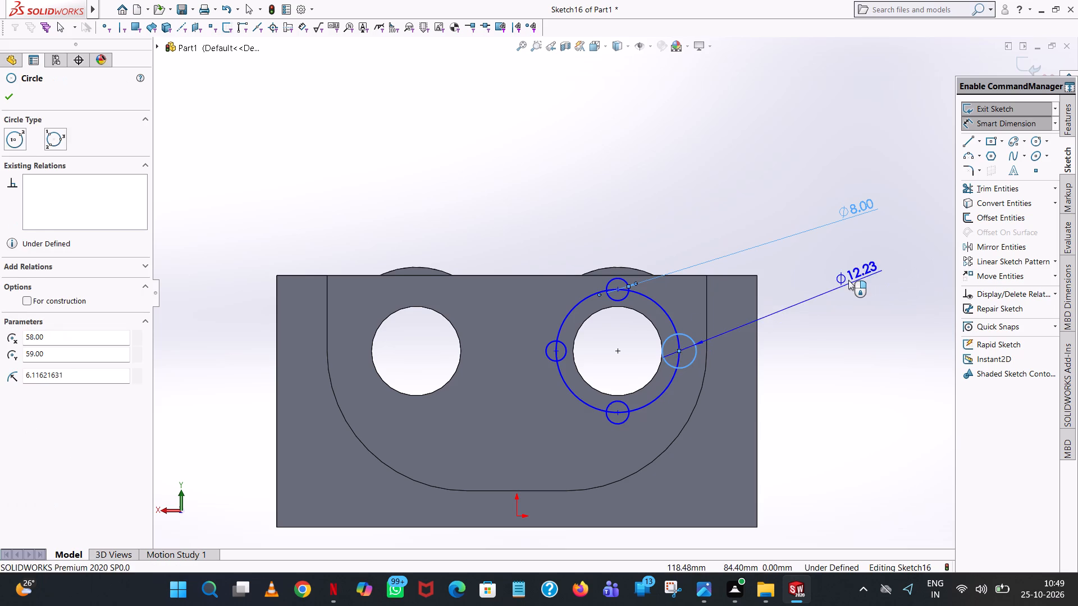
pyautogui.click(848, 280)
pyautogui.press('8')
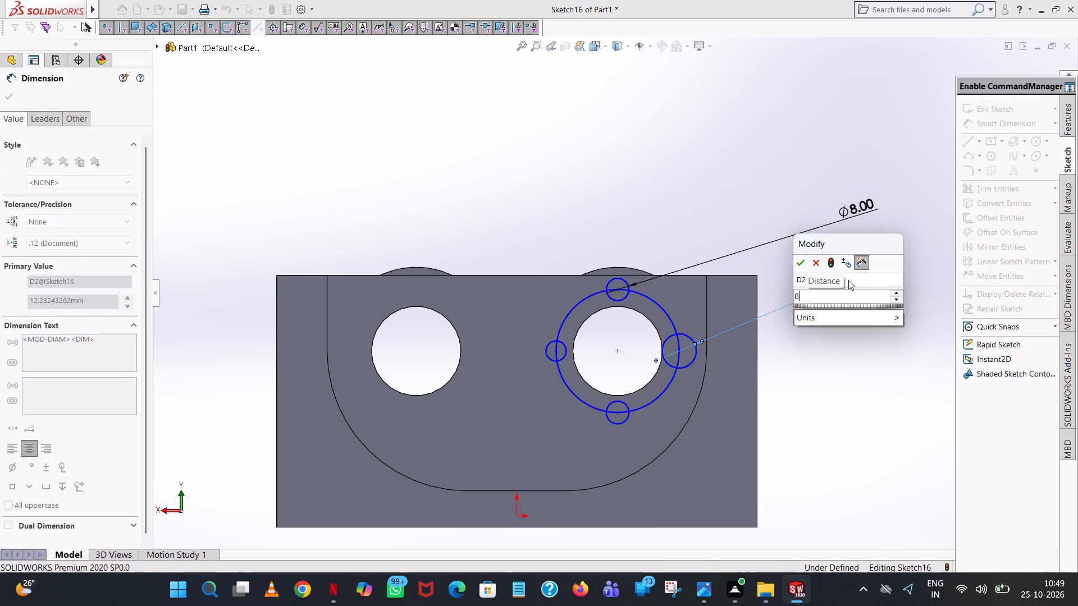
pyautogui.press('Return')
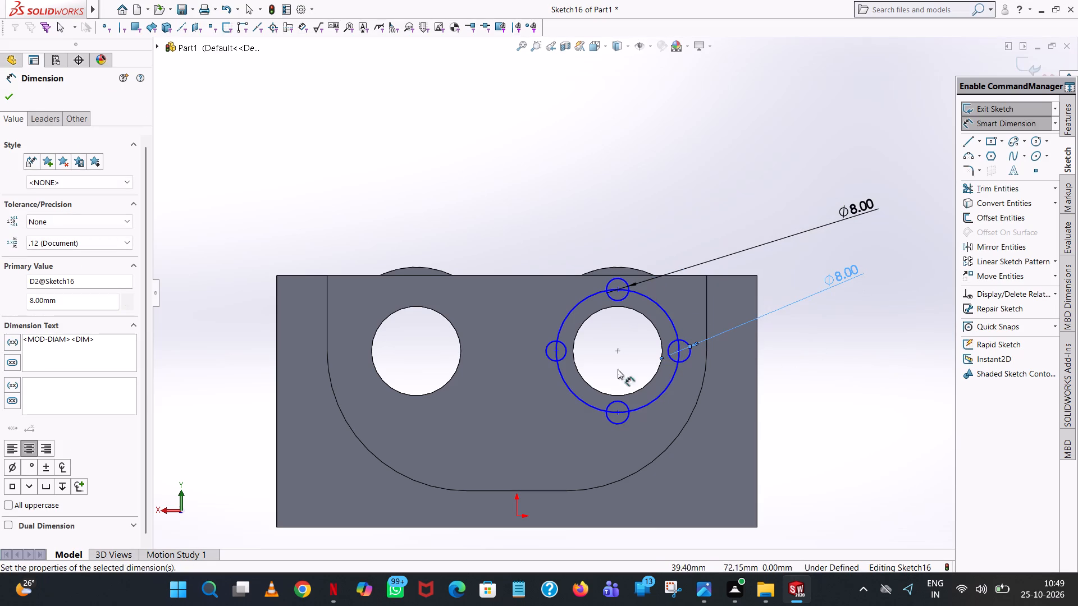
# Dimension the small circles at the bottom and left quadrants of the large circle to 8 mm diameter each.
pyautogui.click(624, 422)
pyautogui.click(882, 394)
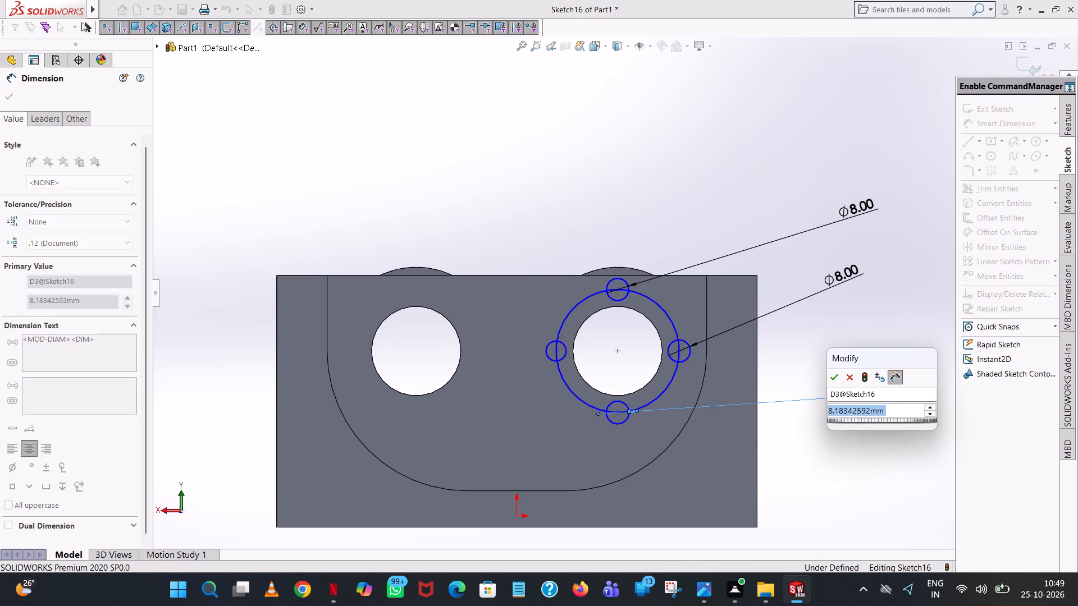
pyautogui.press('8')
pyautogui.click(830, 371)
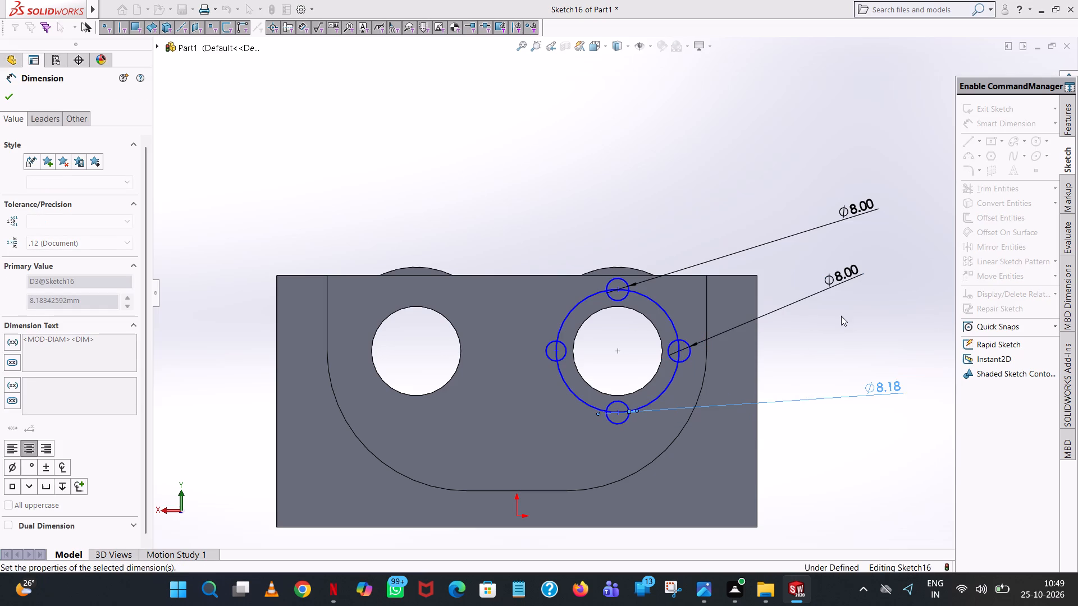
pyautogui.click(841, 316)
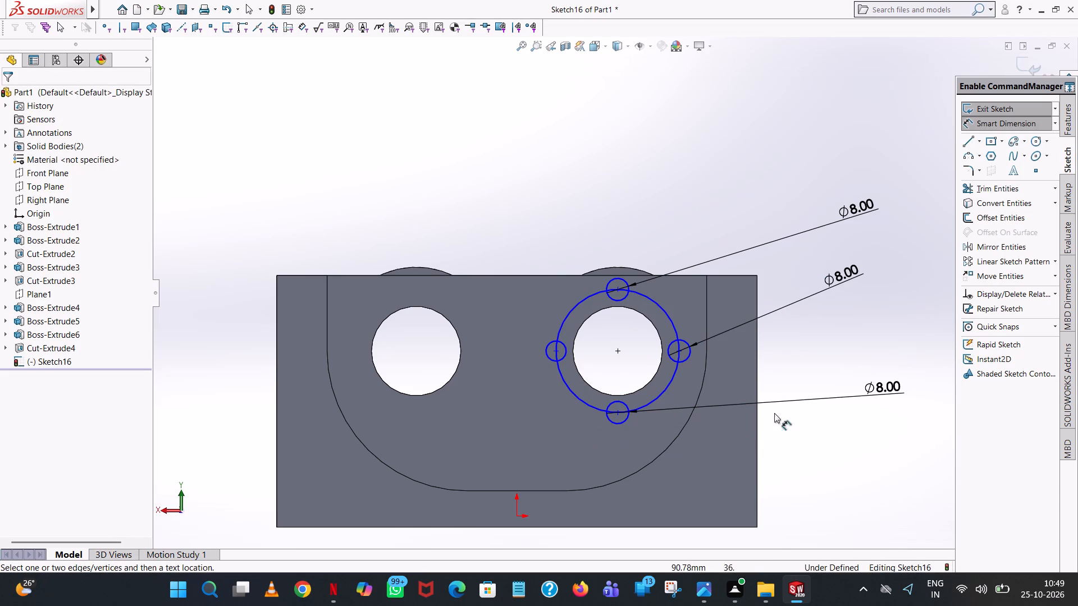
pyautogui.click(812, 454)
pyautogui.click(545, 356)
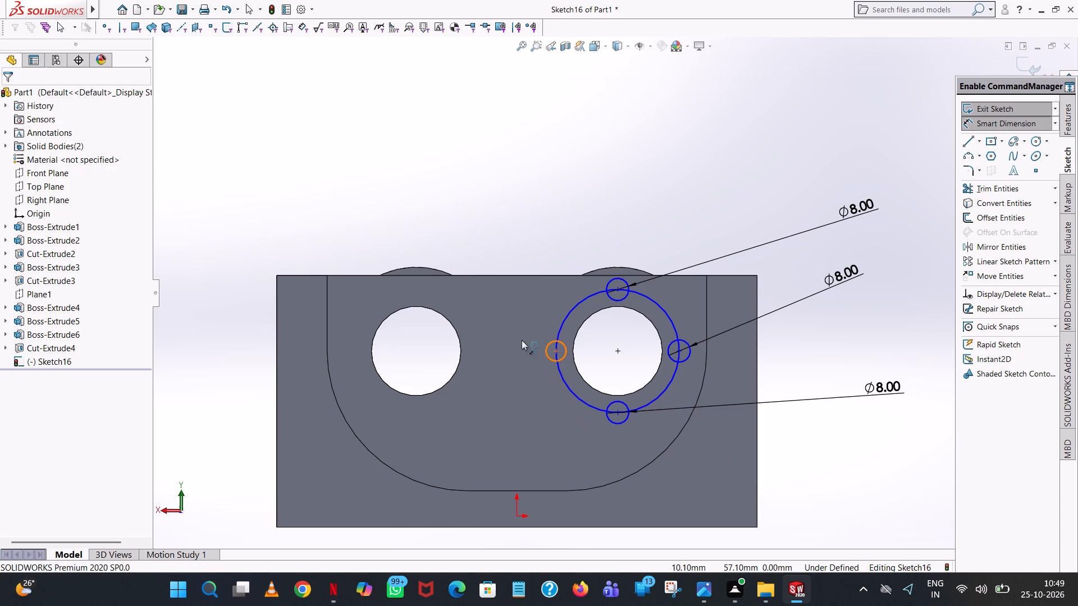
pyautogui.click(385, 190)
pyautogui.press('4')
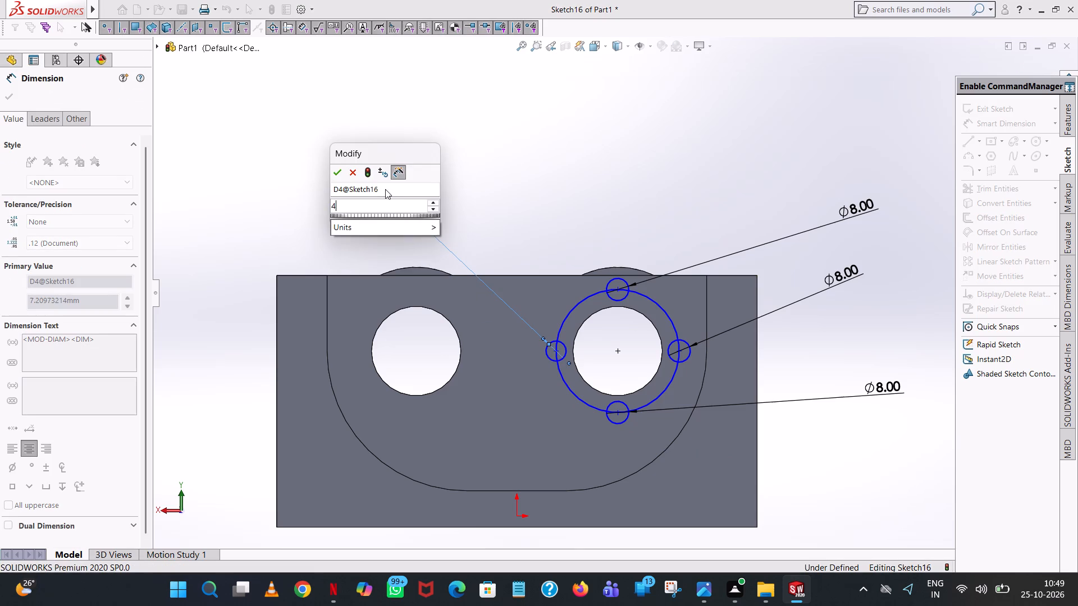
pyautogui.press('BackSpace')
pyautogui.press('8')
pyautogui.press('Return')
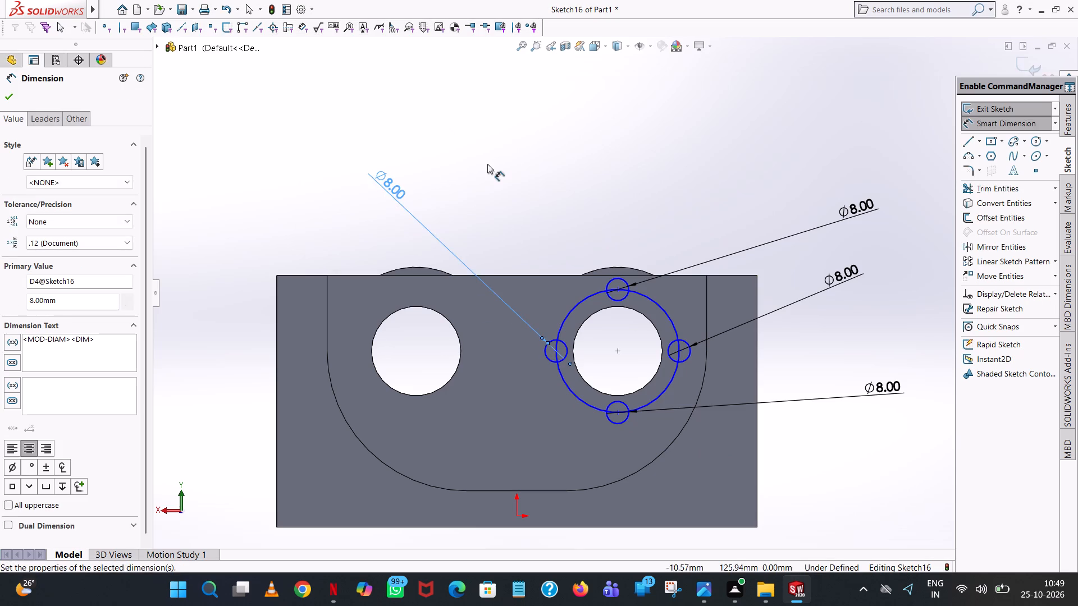
pyautogui.click(487, 164)
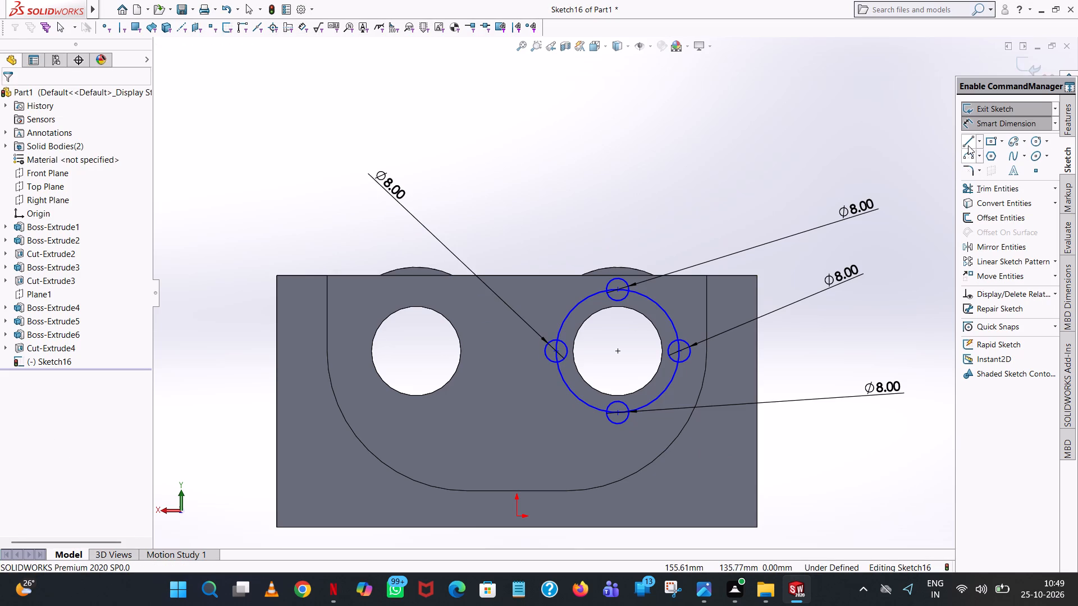
# Sketch a vertical line about 59 mm long from the origin up to the height of the hole centres.
pyautogui.click(968, 145)
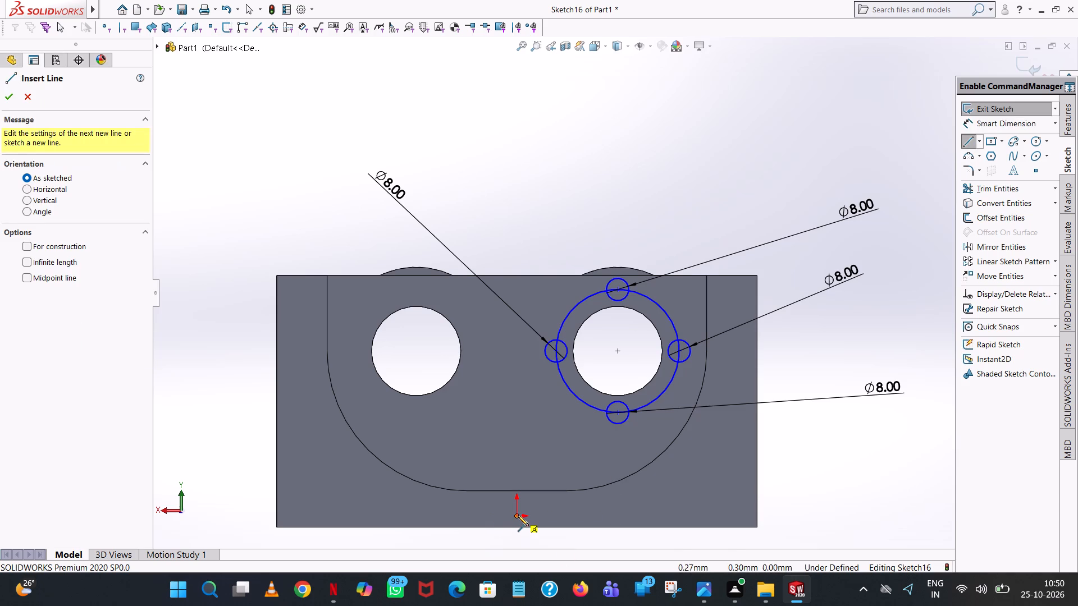
pyautogui.click(516, 518)
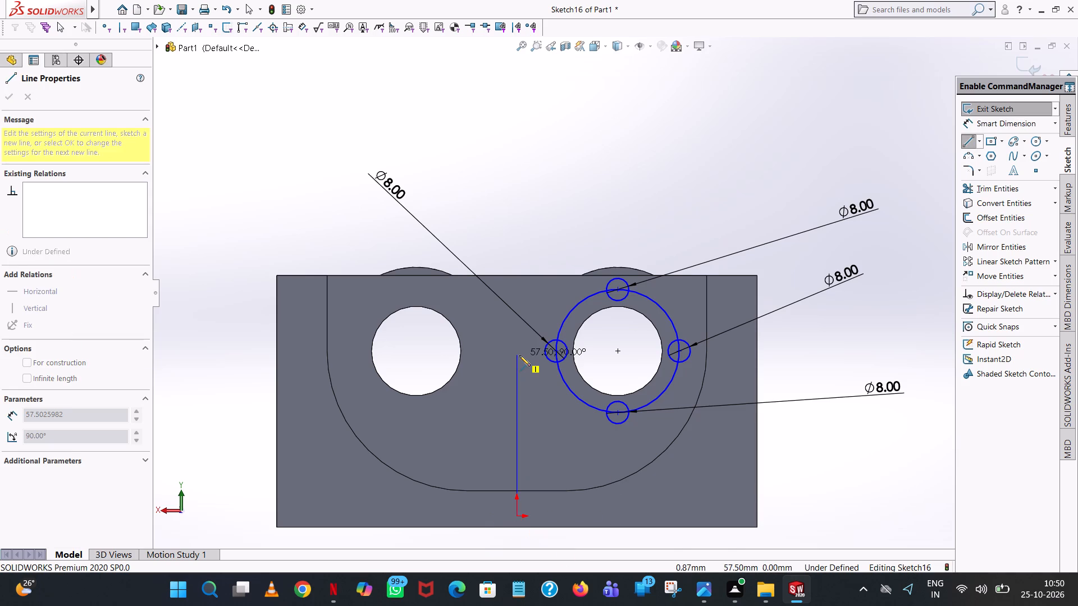
pyautogui.click(519, 354)
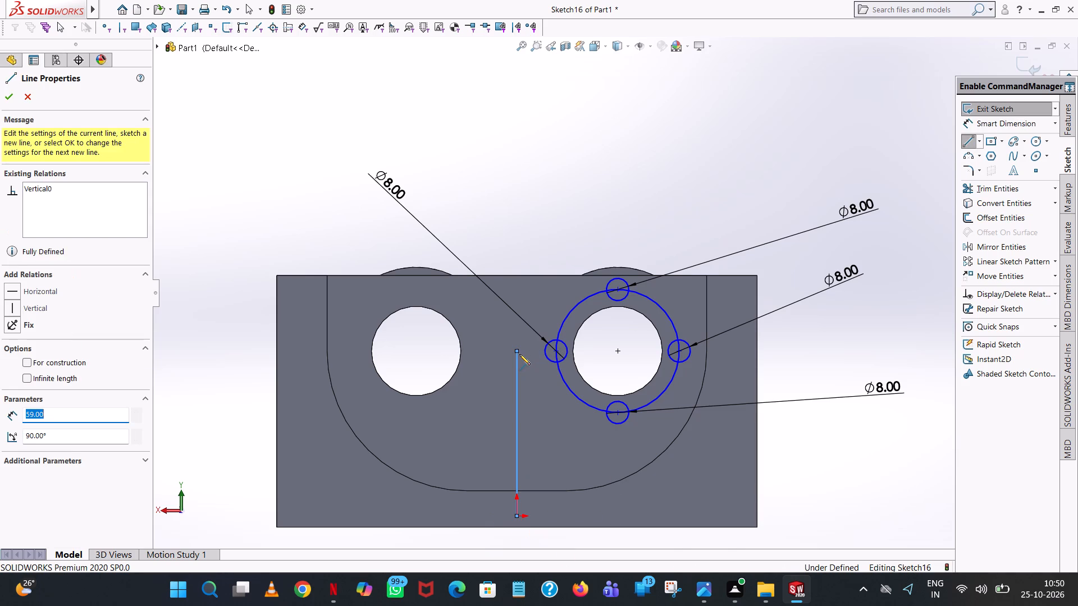
pyautogui.rightClick(519, 354)
pyautogui.click(549, 369)
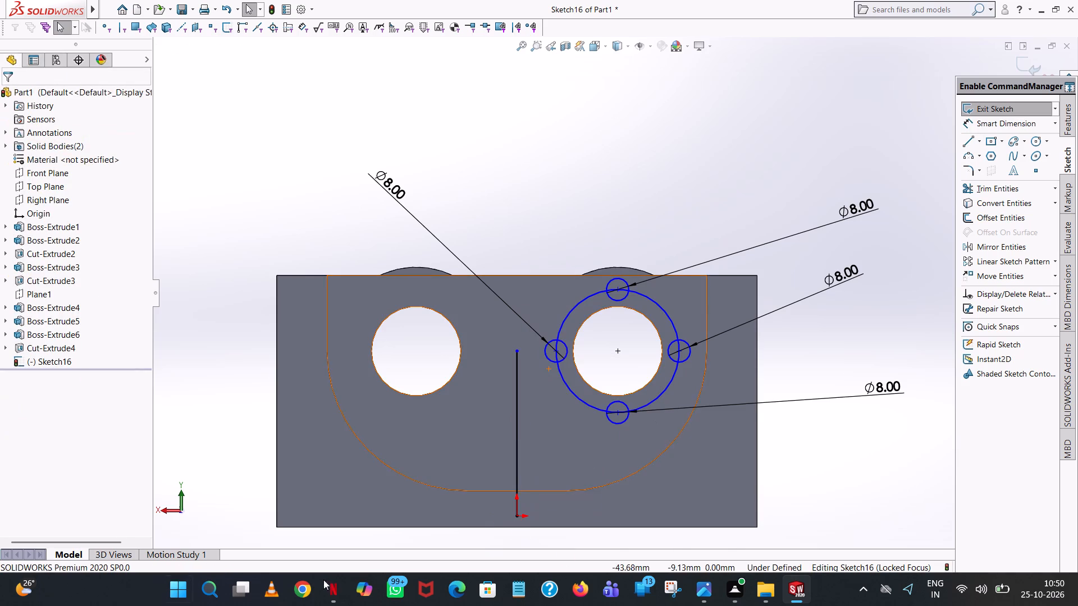
# Mirror the large circle and its four small circles about the vertical line, keeping the originals, onto the left-hand through hole.
pyautogui.click(1017, 246)
pyautogui.moveTo(778, 178); pyautogui.dragTo(567, 228)
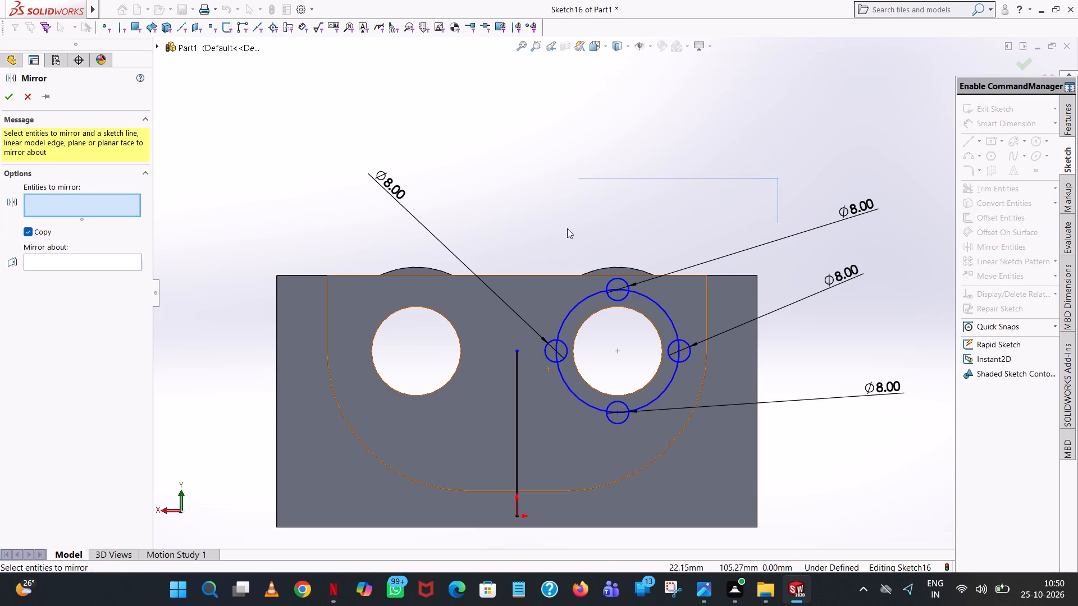
pyautogui.moveTo(567, 228); pyautogui.dragTo(543, 487)
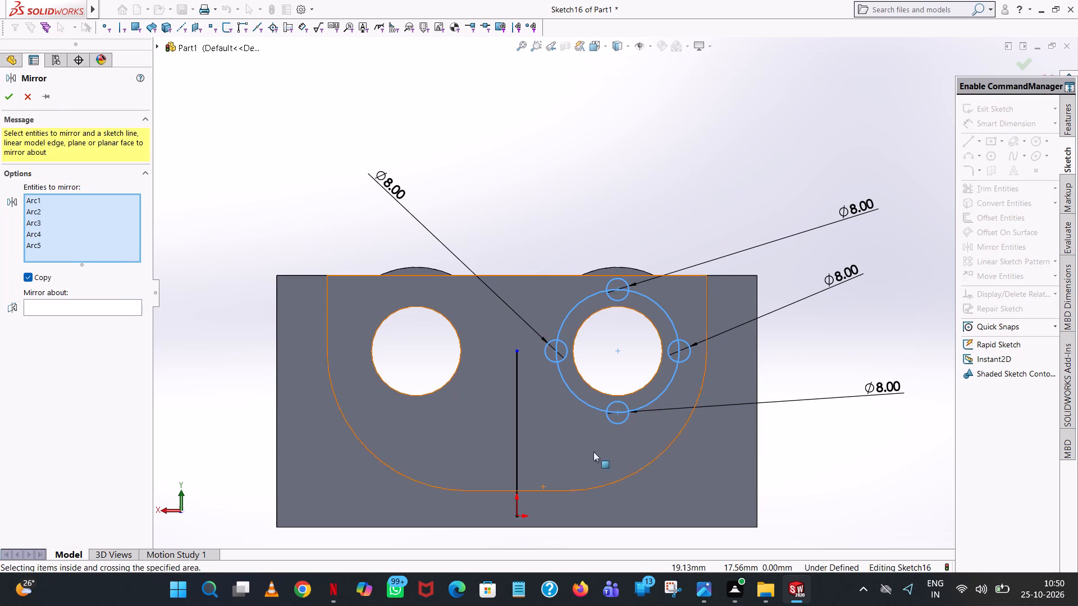
pyautogui.click(69, 302)
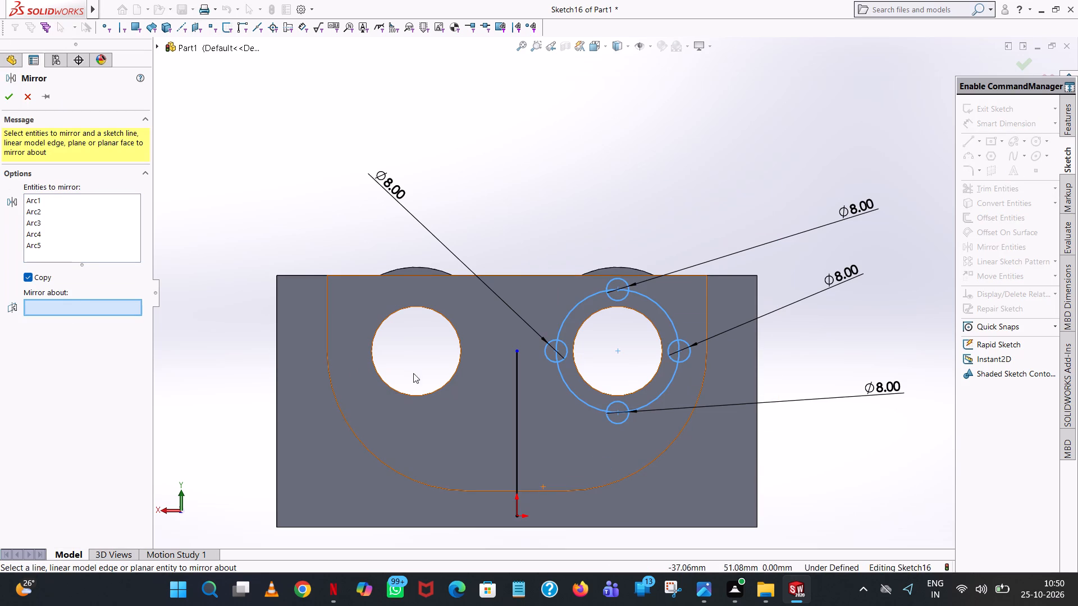
pyautogui.click(518, 410)
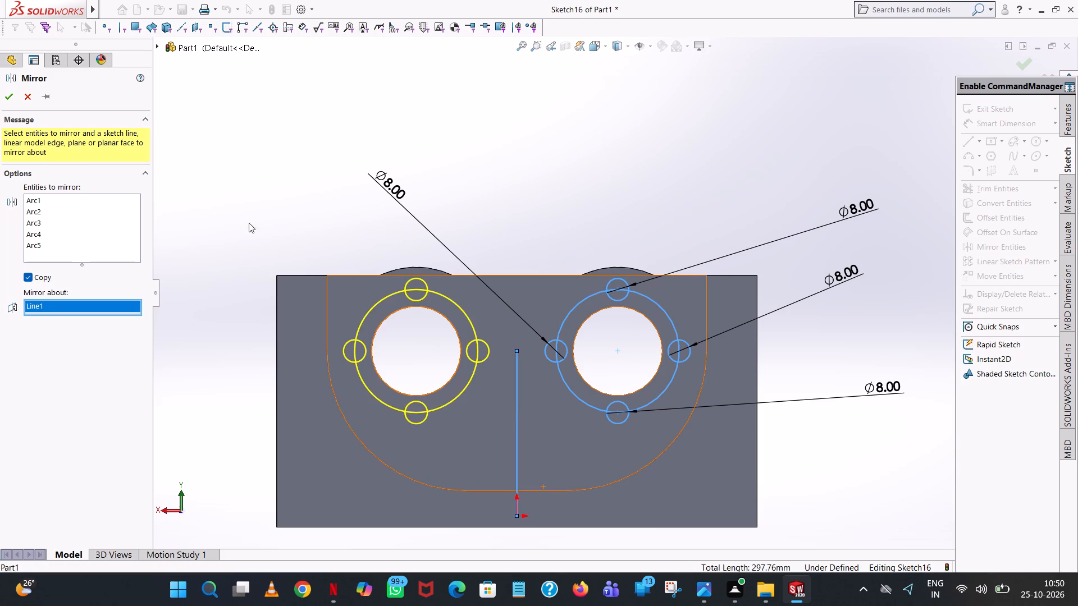
pyautogui.click(6, 95)
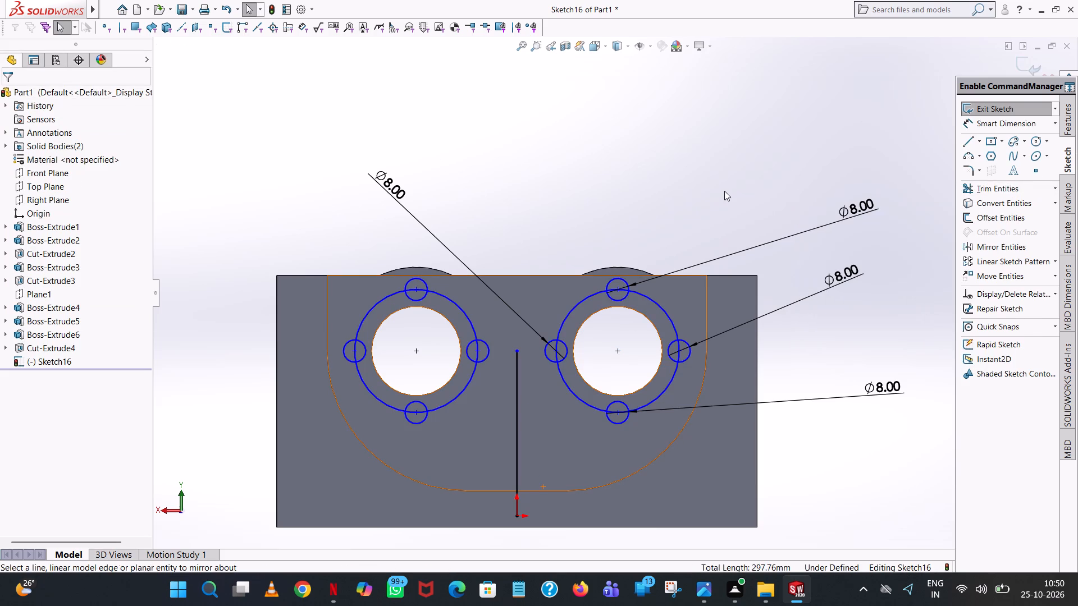
# Convert the large circles around both through holes to construction geometry.
pyautogui.click(657, 304)
pyautogui.rightClick(657, 304)
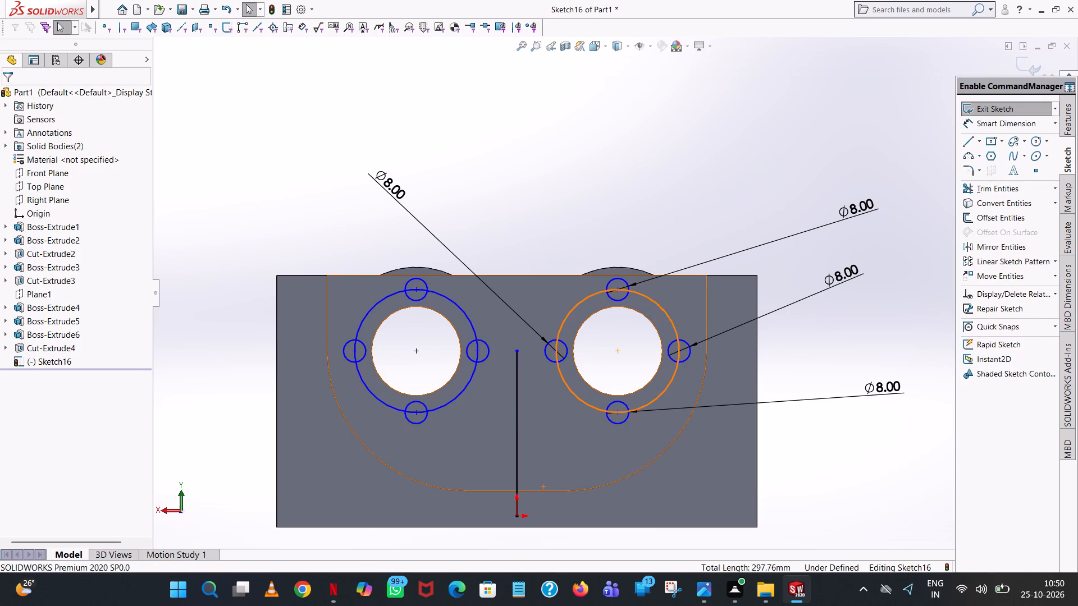
pyautogui.click(704, 271)
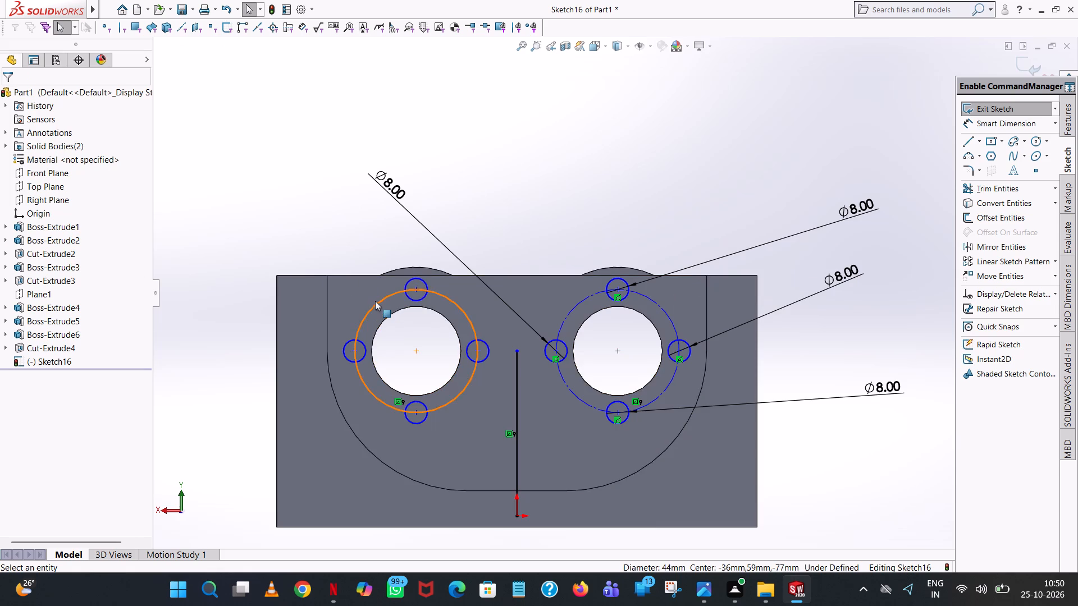
pyautogui.click(375, 301)
pyautogui.click(258, 155)
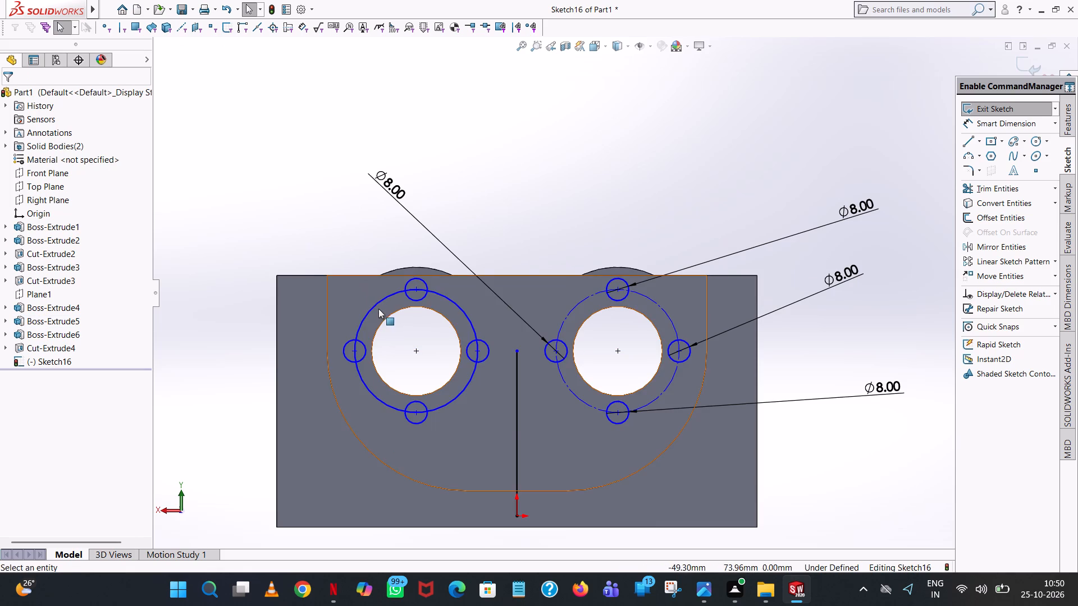
pyautogui.click(376, 305)
pyautogui.rightClick(376, 305)
pyautogui.click(403, 291)
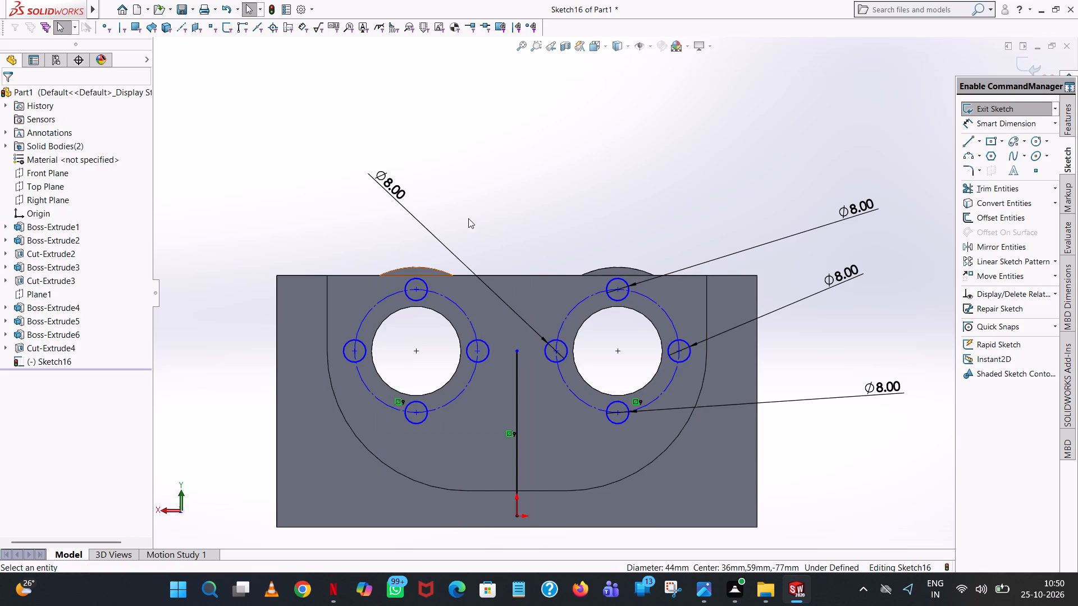
# Dimension the construction circle around the right-hand through hole at 44 mm diameter.
pyautogui.click(982, 123)
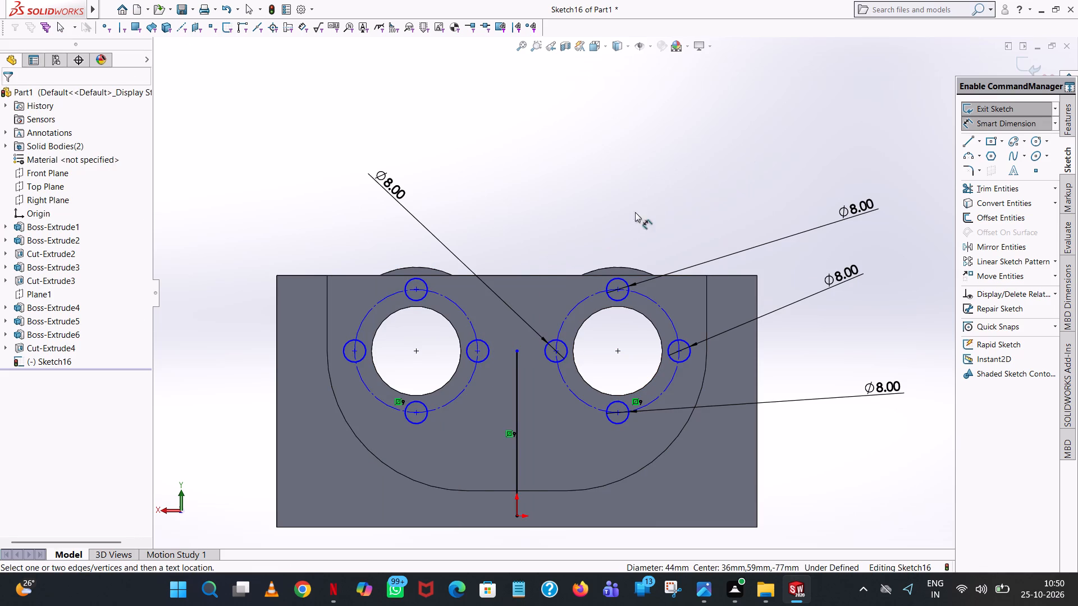
pyautogui.click(651, 300)
pyautogui.click(747, 150)
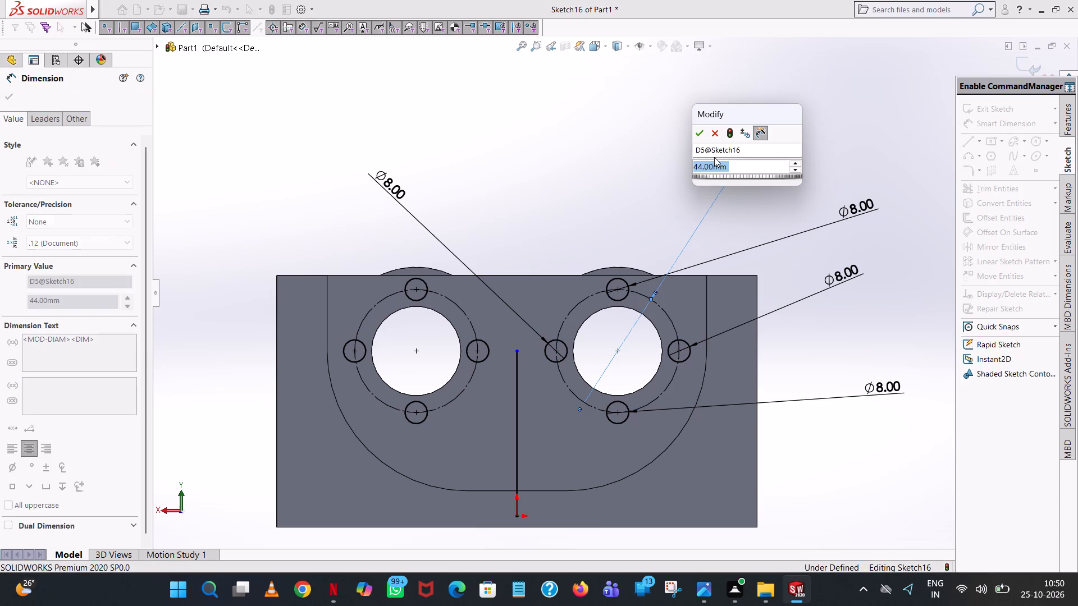
pyautogui.click(702, 133)
pyautogui.click(617, 118)
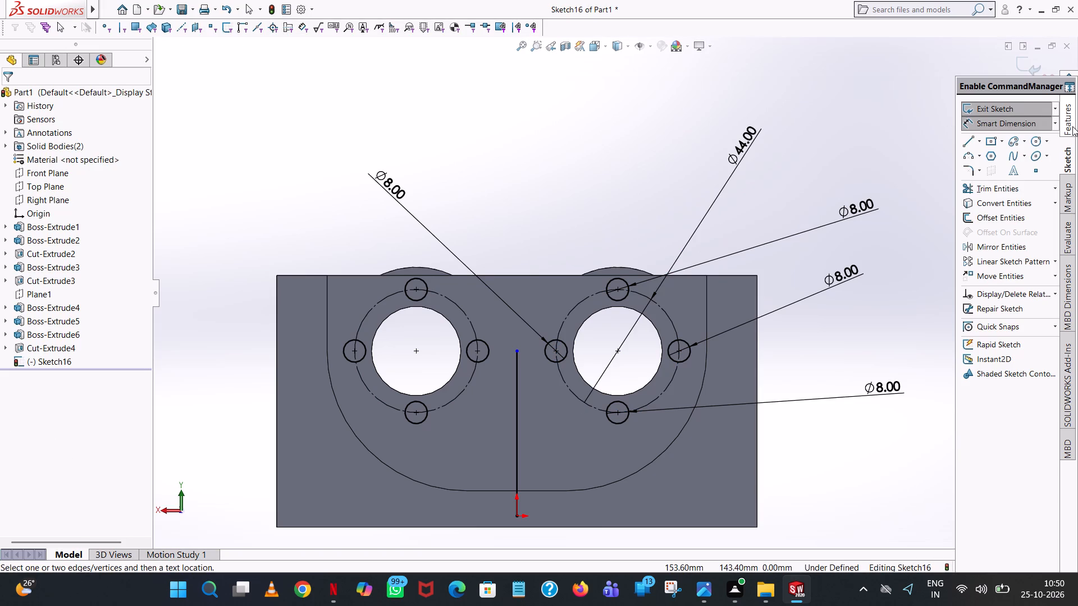
# Trim away the vertical line rising from the origin.
pyautogui.click(1008, 185)
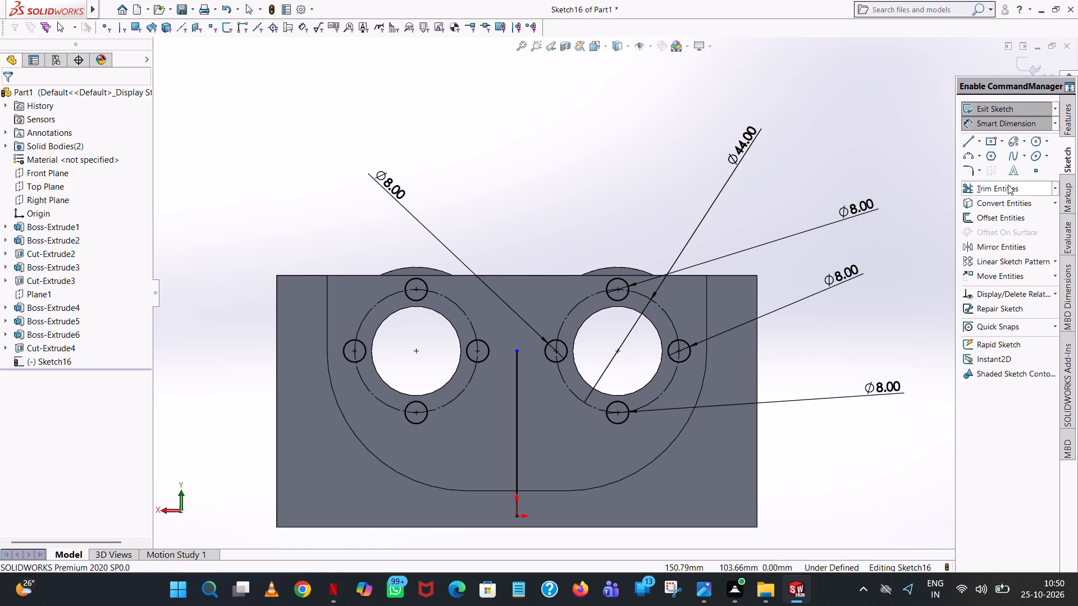
pyautogui.click(517, 453)
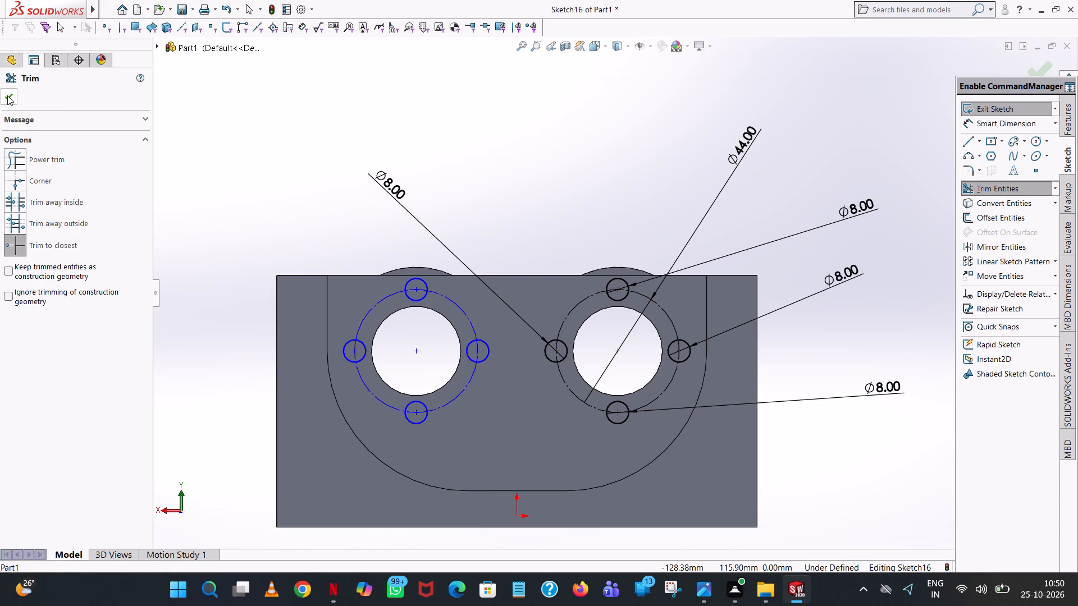
pyautogui.click(7, 93)
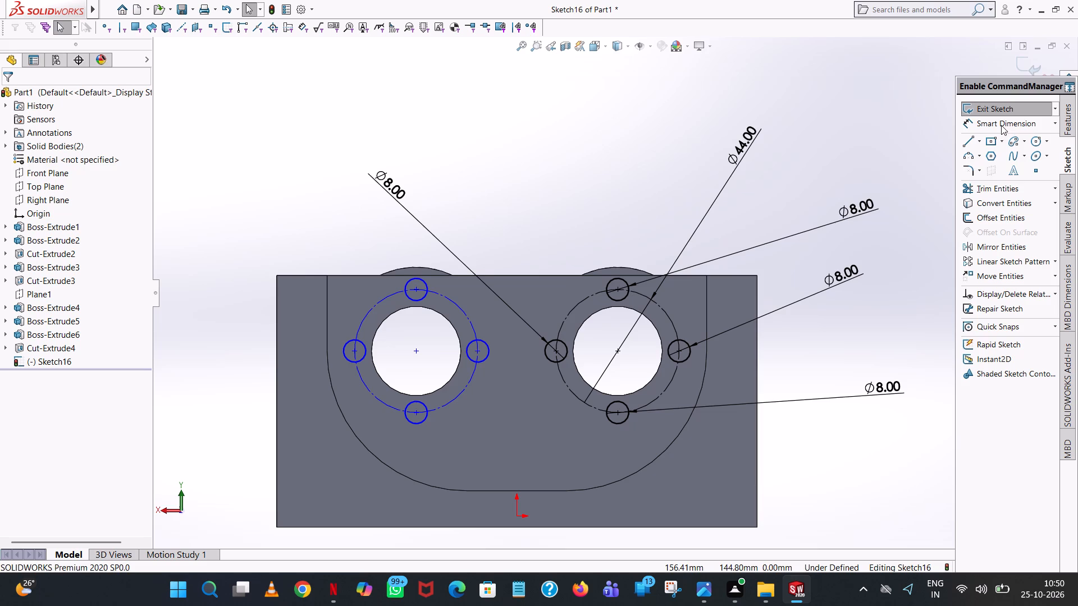
# Dimension the construction circle around the left-hand through hole at 44 mm diameter.
pyautogui.click(1002, 124)
pyautogui.click(435, 291)
pyautogui.click(517, 147)
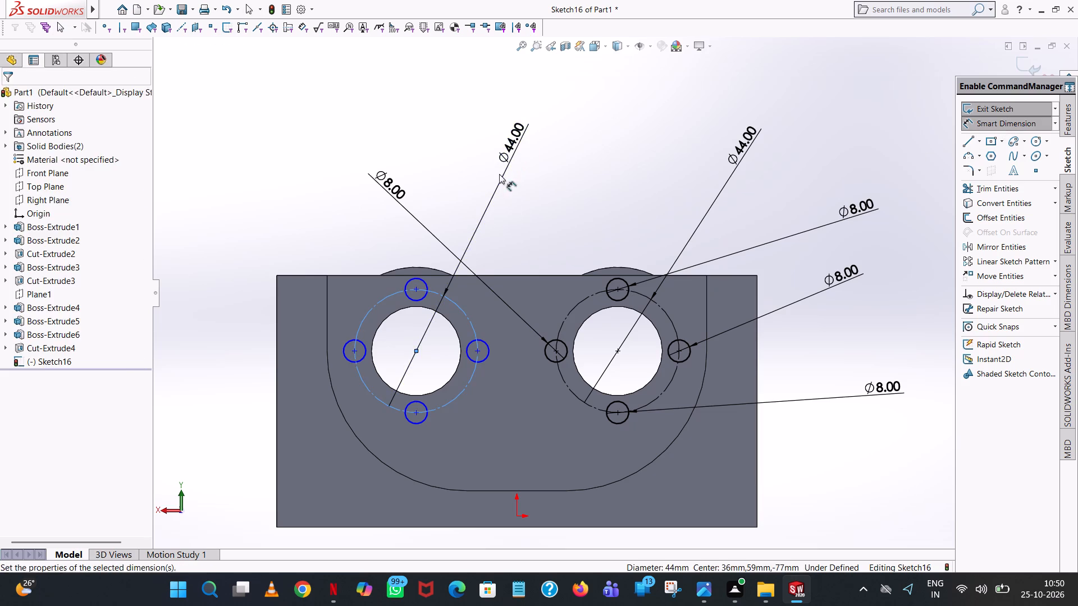
pyautogui.click(465, 122)
pyautogui.click(467, 127)
pyautogui.click(389, 100)
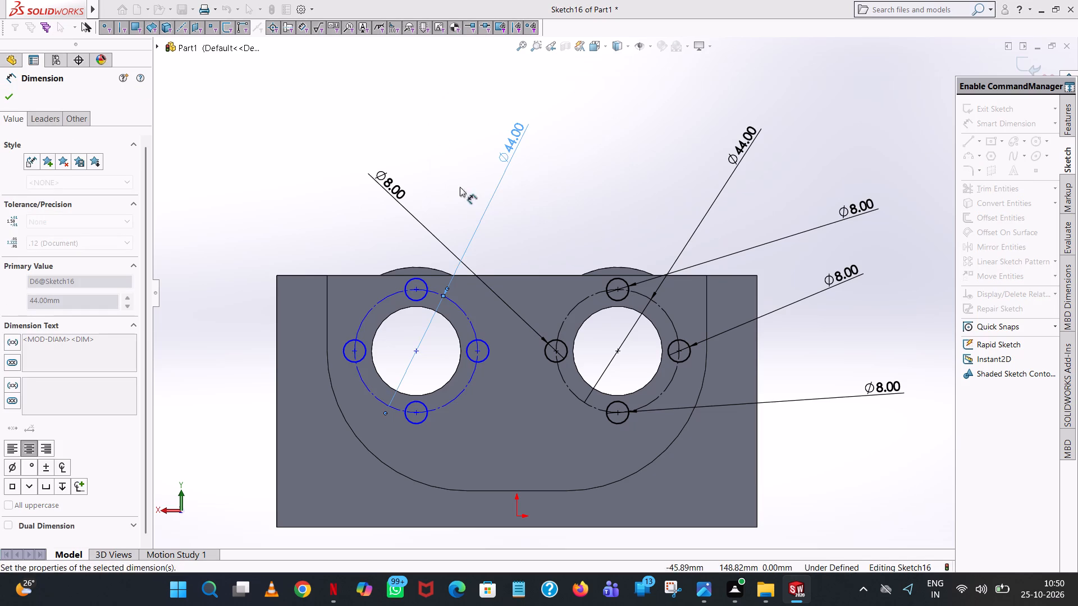
# Dimension the left construction circle's centre 36 mm horizontally and 59 mm vertically from the origin.
pyautogui.click(418, 353)
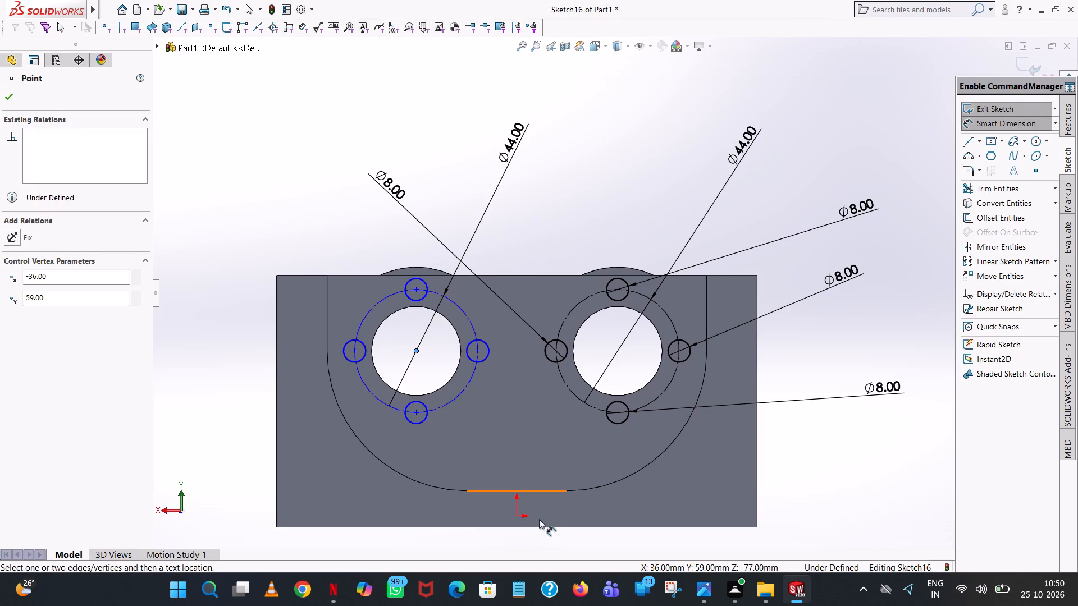
pyautogui.click(519, 516)
pyautogui.click(439, 552)
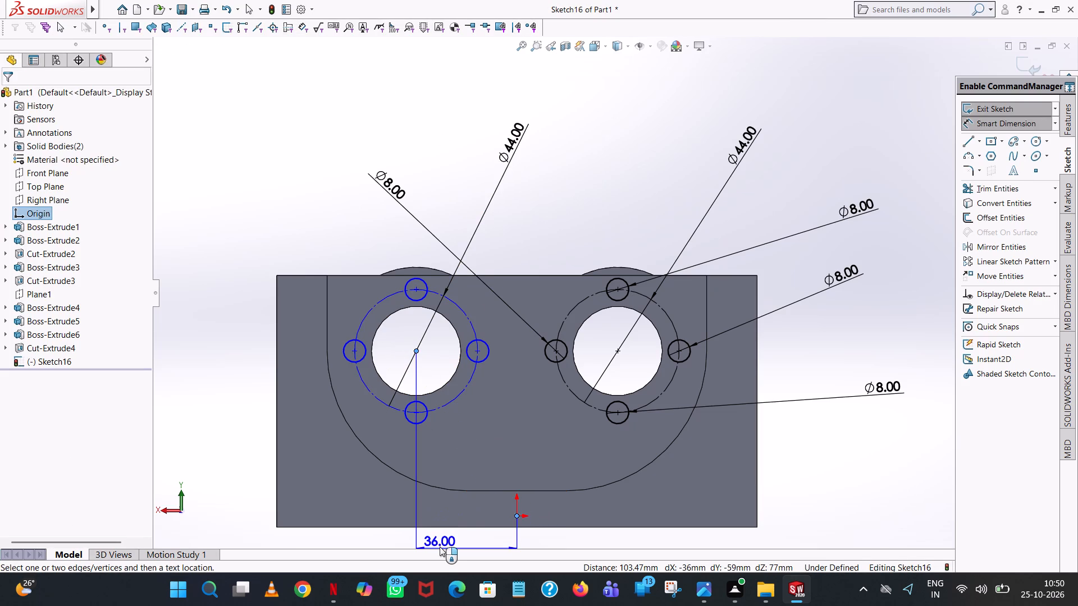
pyautogui.click(440, 541)
pyautogui.click(392, 520)
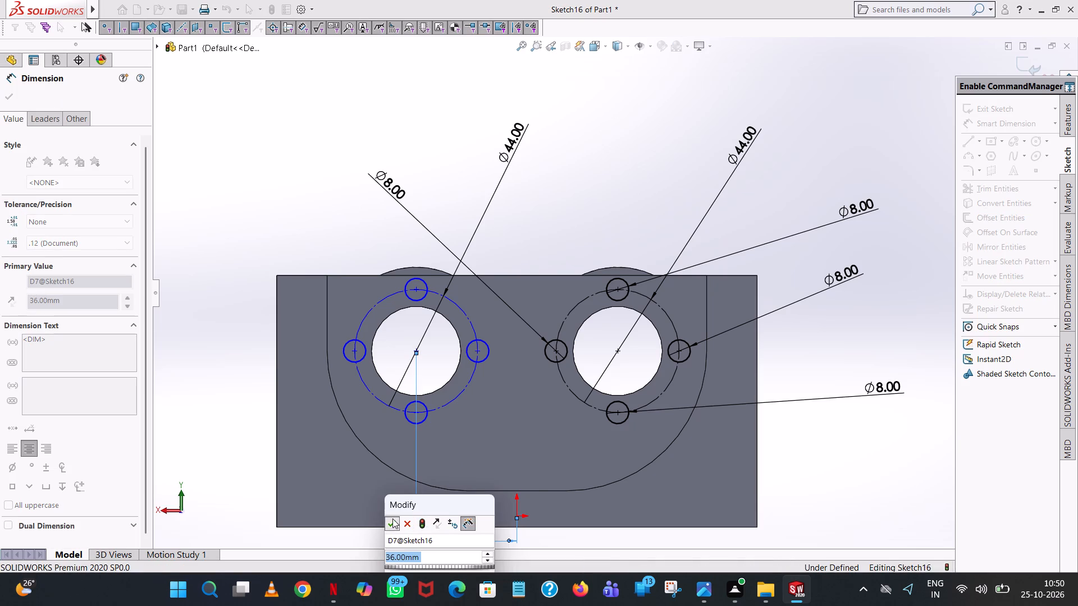
pyautogui.click(415, 350)
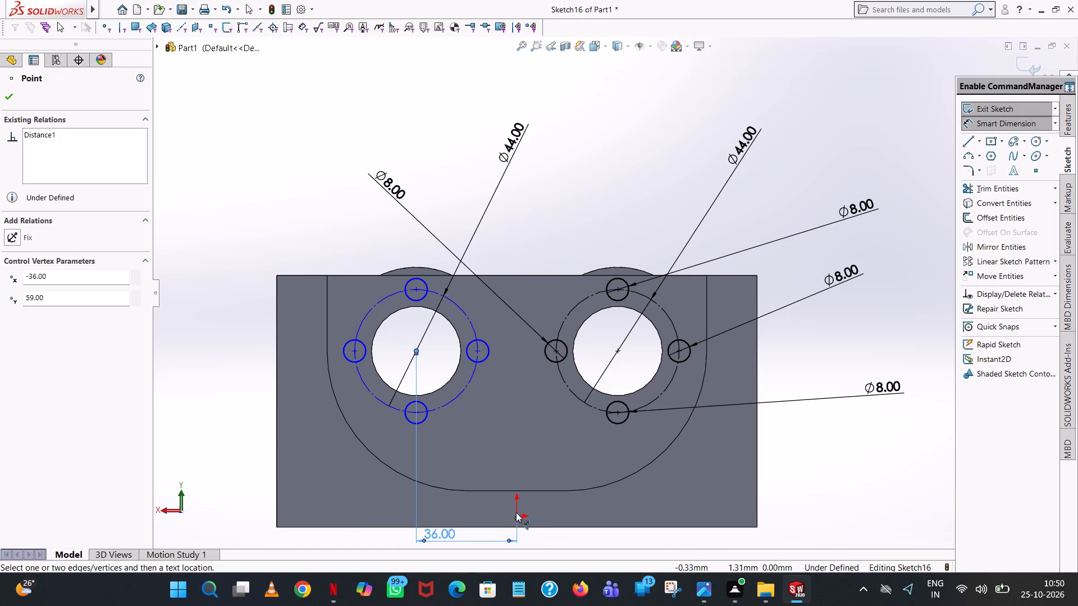
pyautogui.click(517, 515)
pyautogui.click(249, 442)
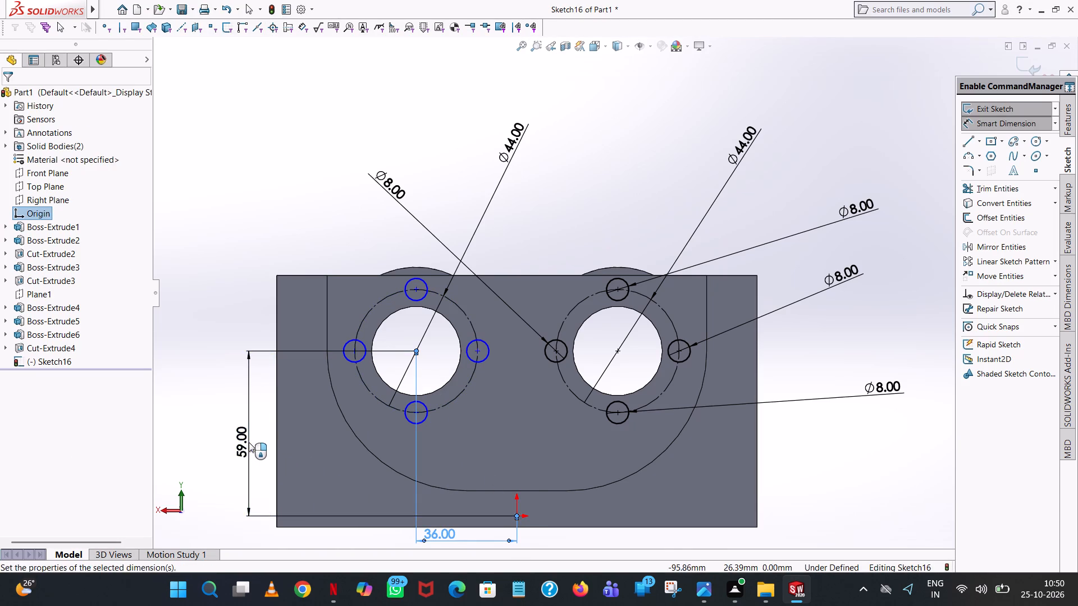
pyautogui.click(198, 428)
pyautogui.click(245, 198)
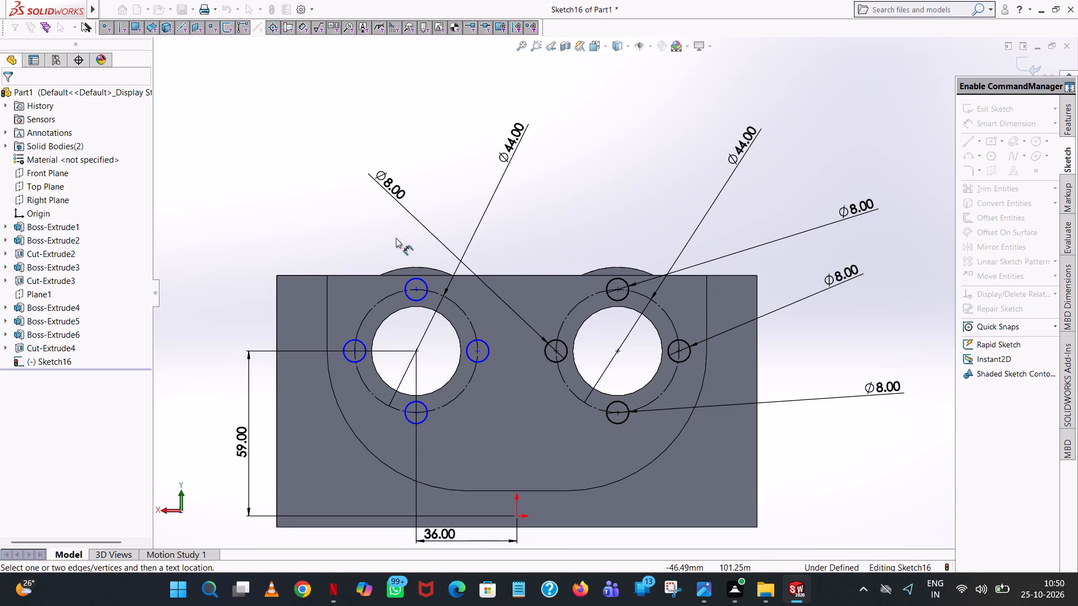
# Dimension the small circle at the top quadrant of the left construction circle at 8 mm diameter.
pyautogui.click(423, 278)
pyautogui.click(427, 141)
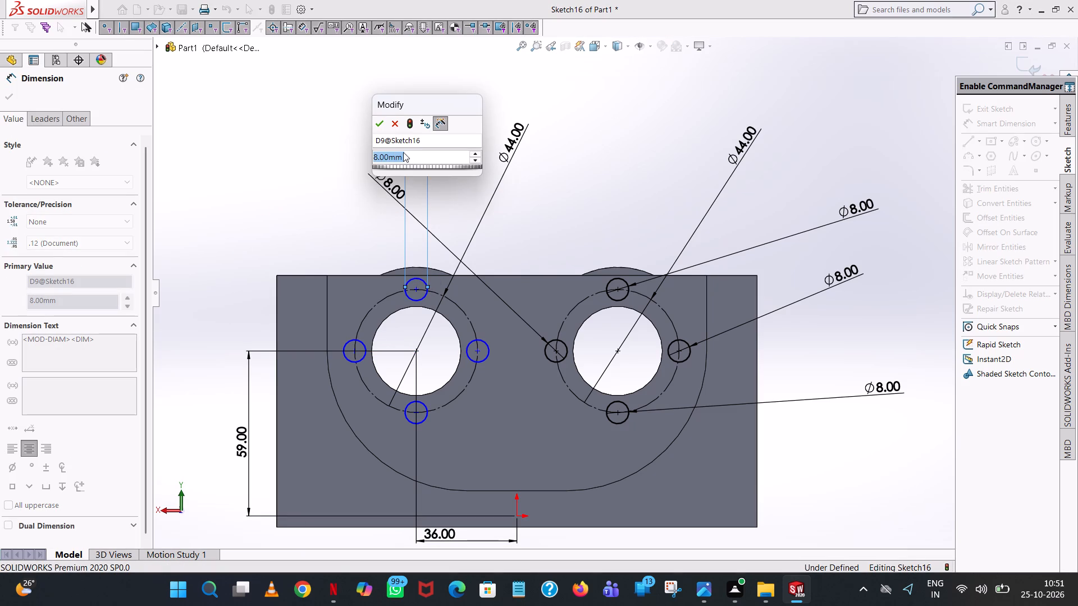
pyautogui.click(377, 131)
pyautogui.click(376, 126)
pyautogui.click(236, 163)
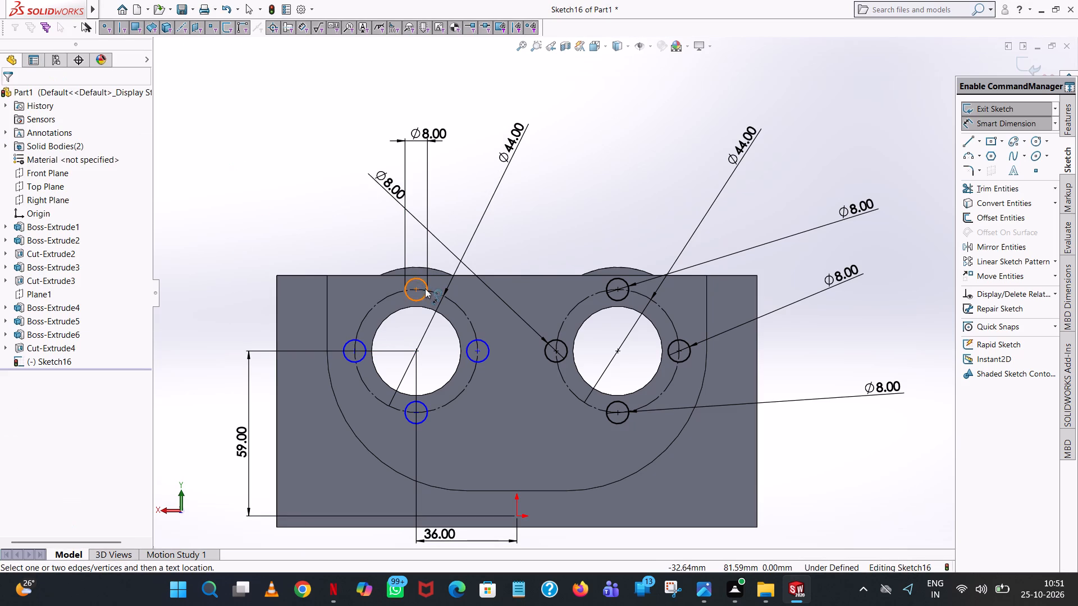
# Dimension the left pattern's top small circle centre 22 mm vertically and 72 mm horizontally from the right construction circle's centre.
pyautogui.click(417, 288)
pyautogui.click(618, 352)
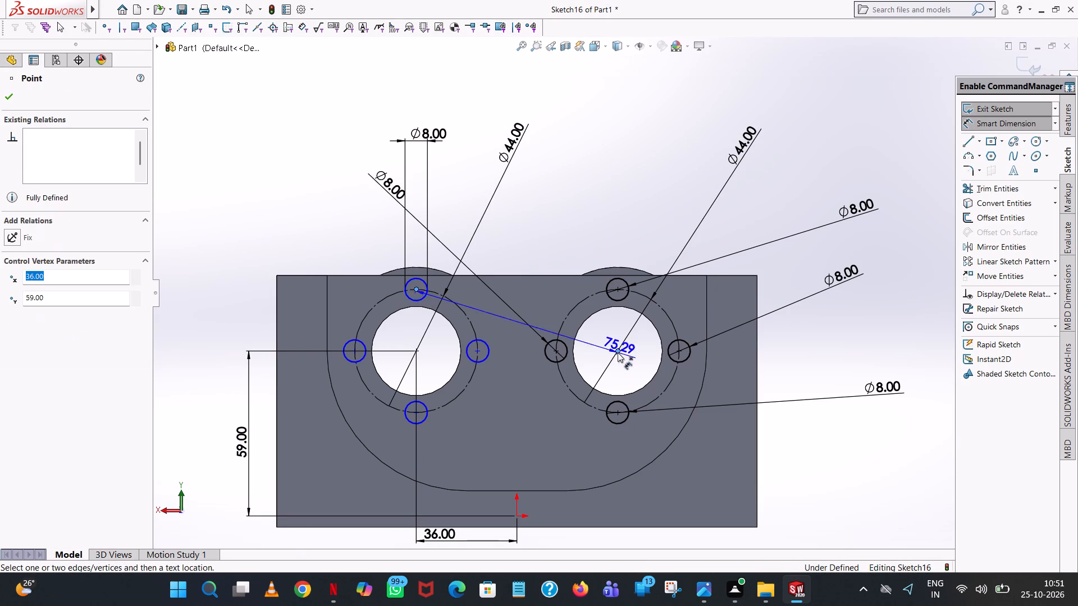
pyautogui.click(245, 324)
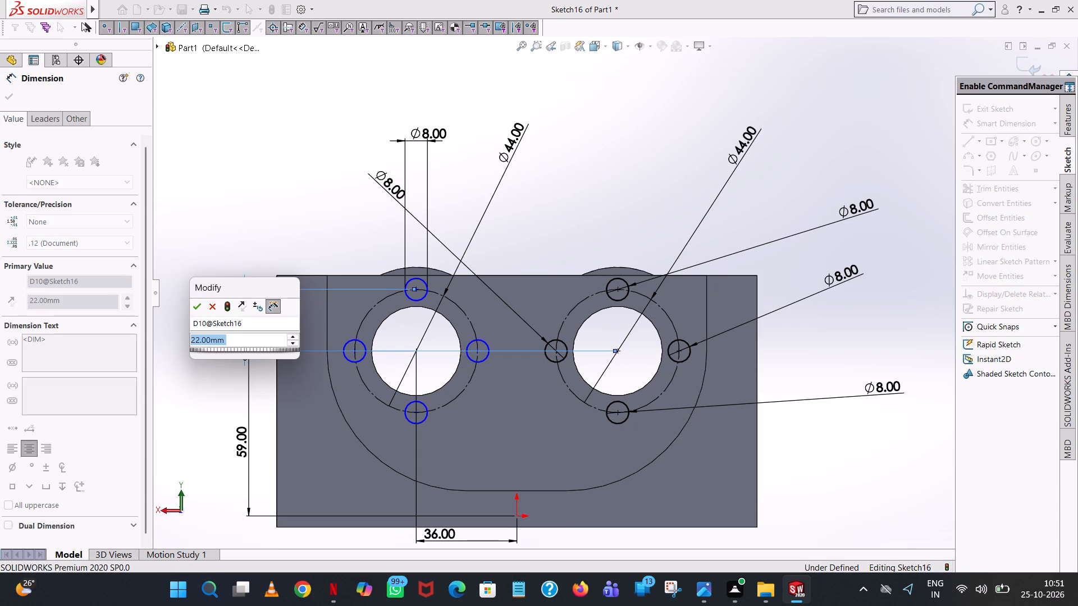
pyautogui.click(198, 304)
pyautogui.click(212, 202)
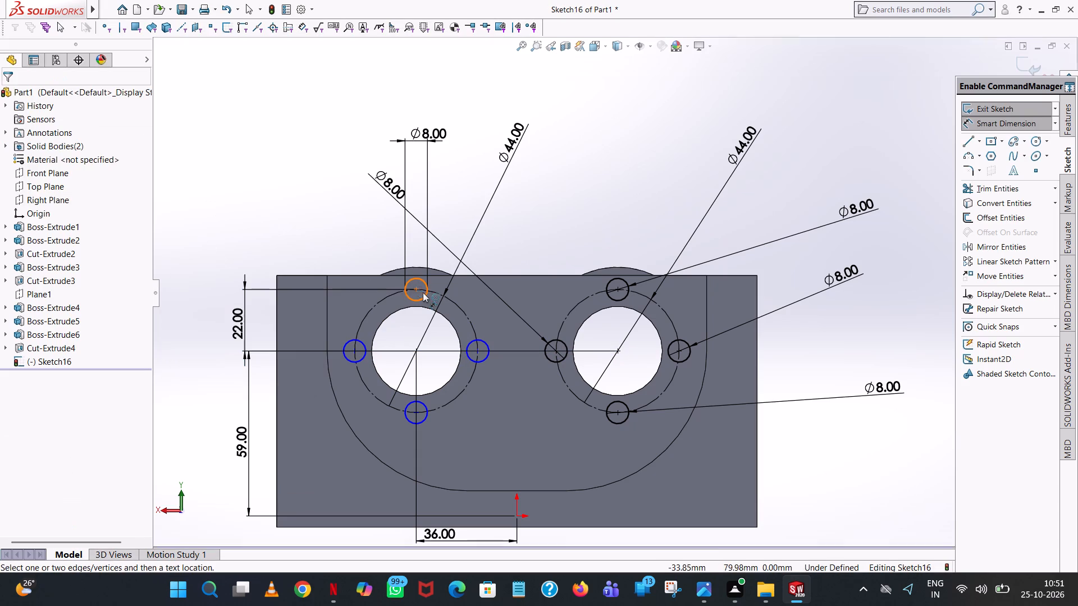
pyautogui.click(417, 287)
pyautogui.click(616, 350)
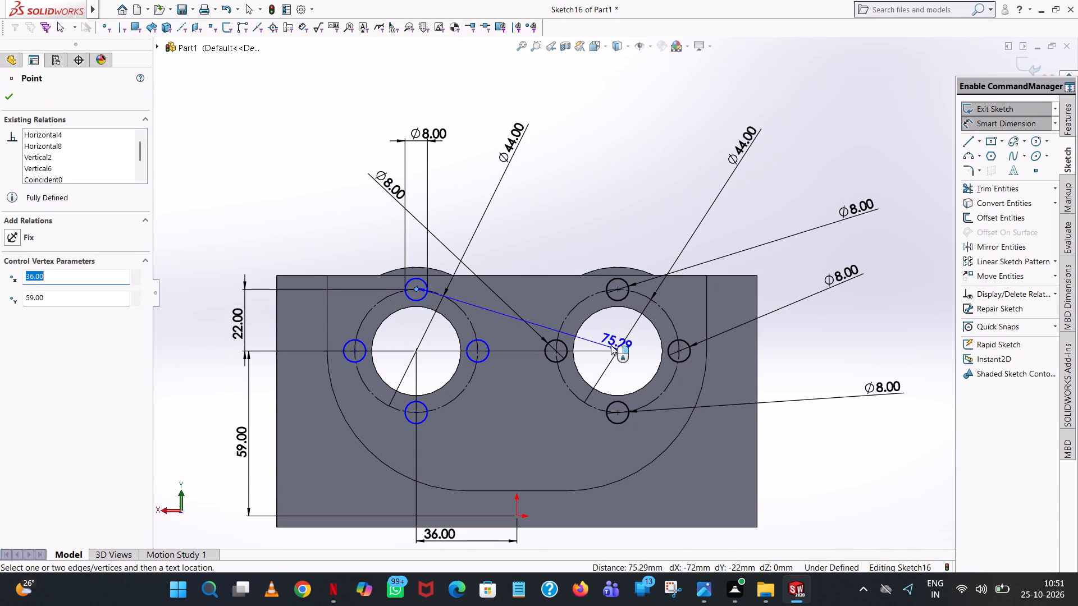
pyautogui.click(471, 224)
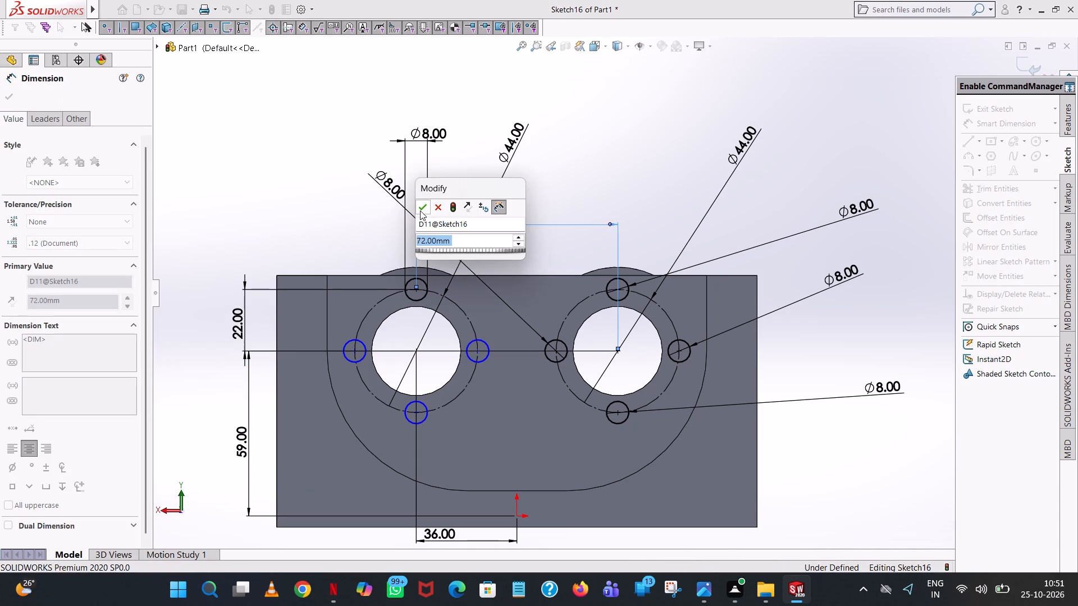
pyautogui.click(420, 210)
pyautogui.click(670, 180)
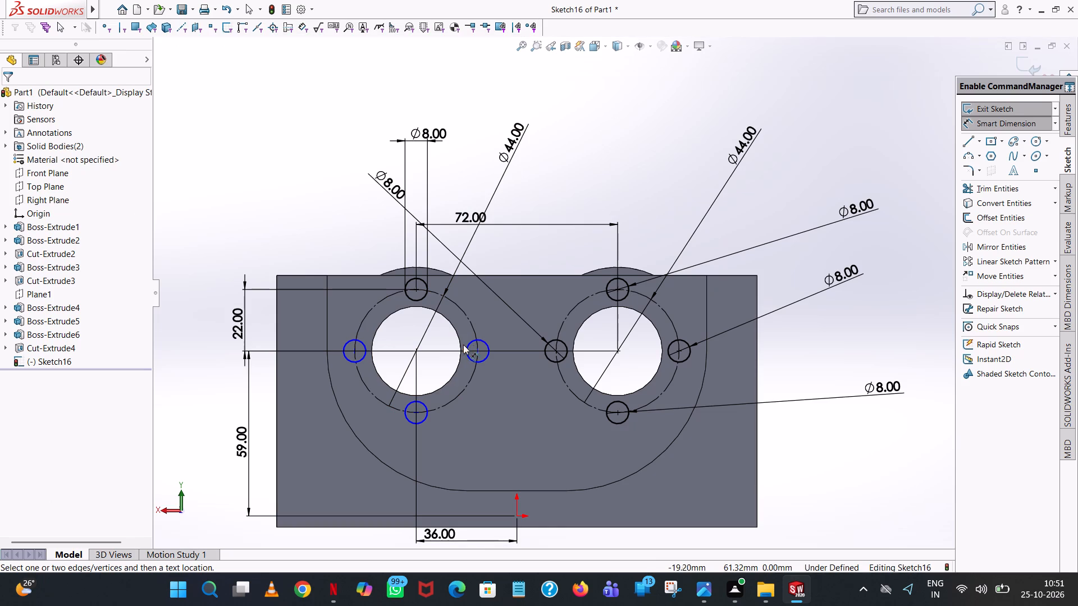
# Dimension the small circle at the left construction circle's right quadrant at 8 mm diameter.
pyautogui.click(465, 345)
pyautogui.click(502, 190)
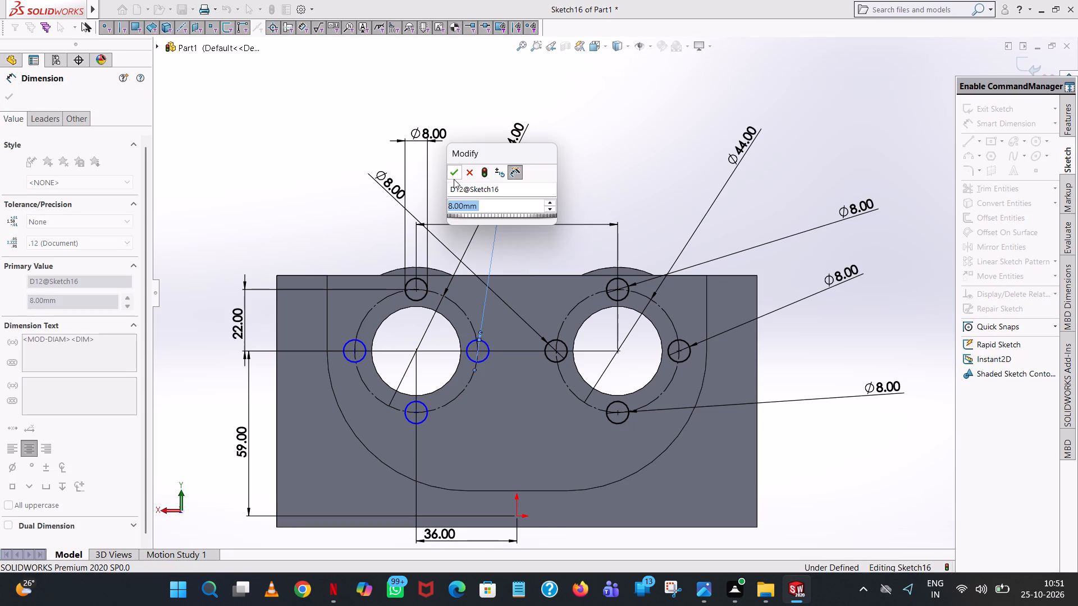
pyautogui.click(454, 178)
pyautogui.click(618, 160)
# Dimension the left pattern's right small circle centre 50 mm horizontally from the right construction circle's centre and 59 mm vertically from the origin.
pyautogui.click(479, 352)
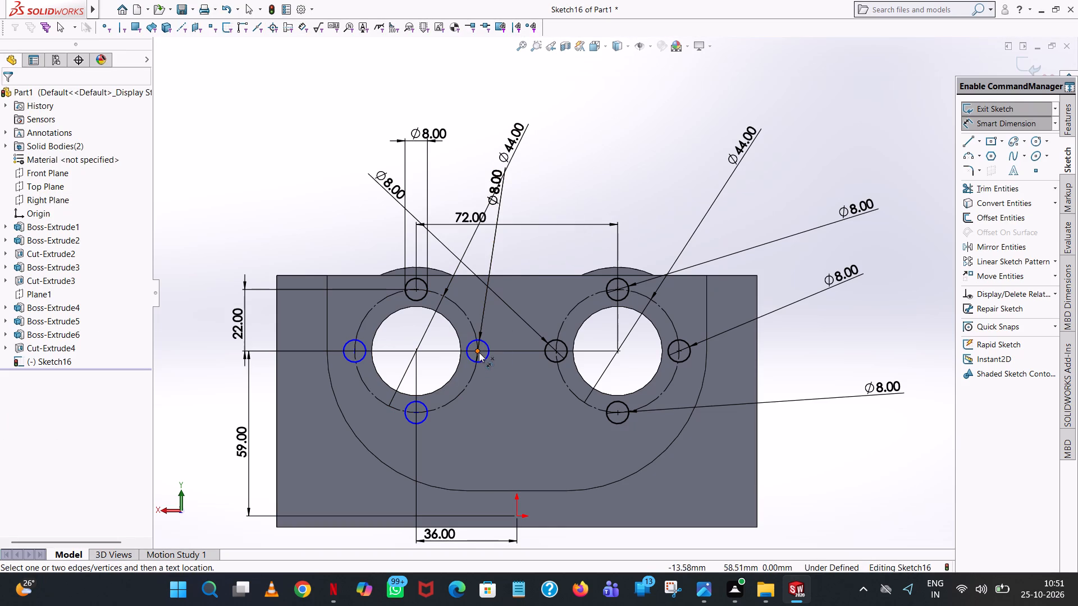
pyautogui.click(617, 349)
pyautogui.click(567, 440)
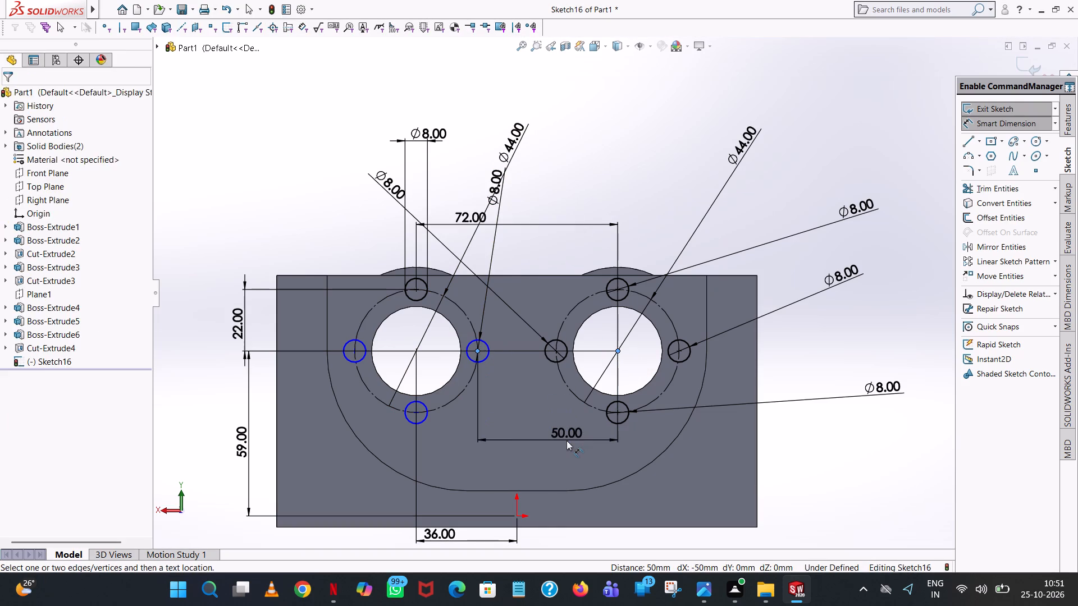
pyautogui.click(520, 418)
pyautogui.click(573, 143)
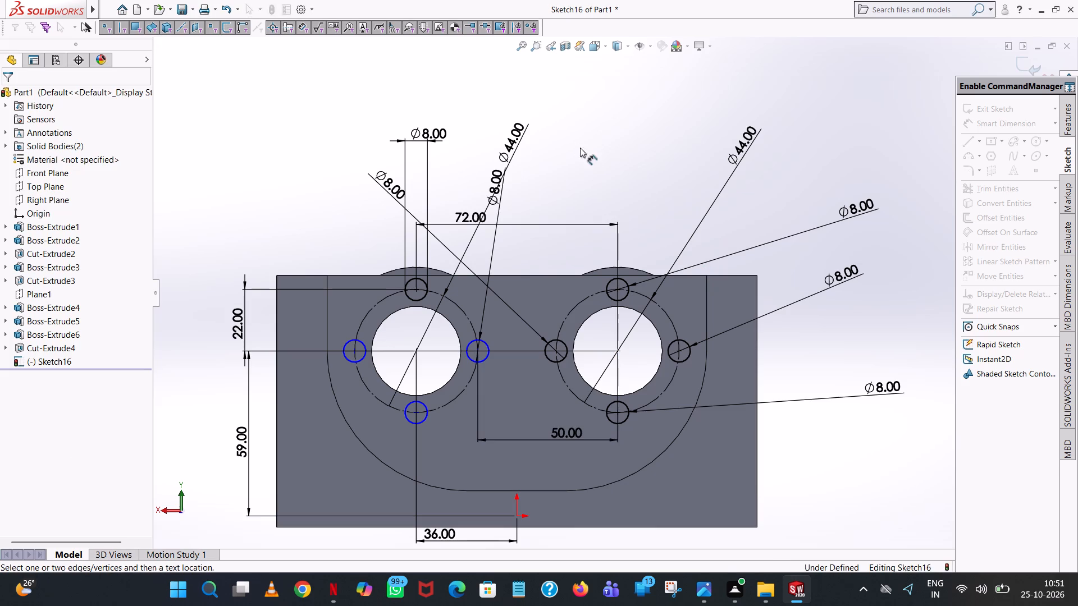
pyautogui.click(515, 513)
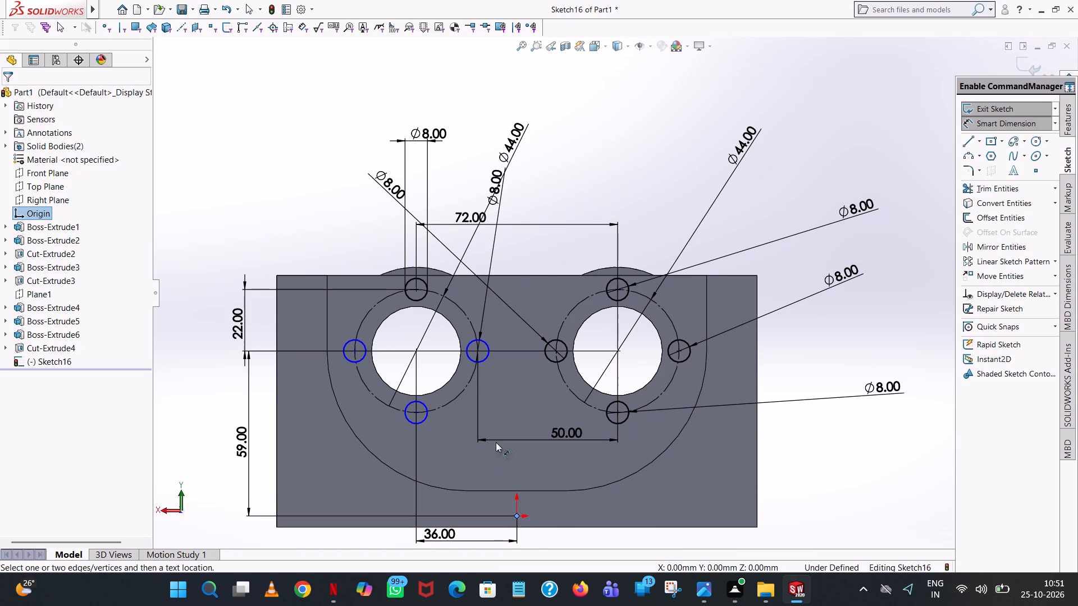
pyautogui.click(477, 352)
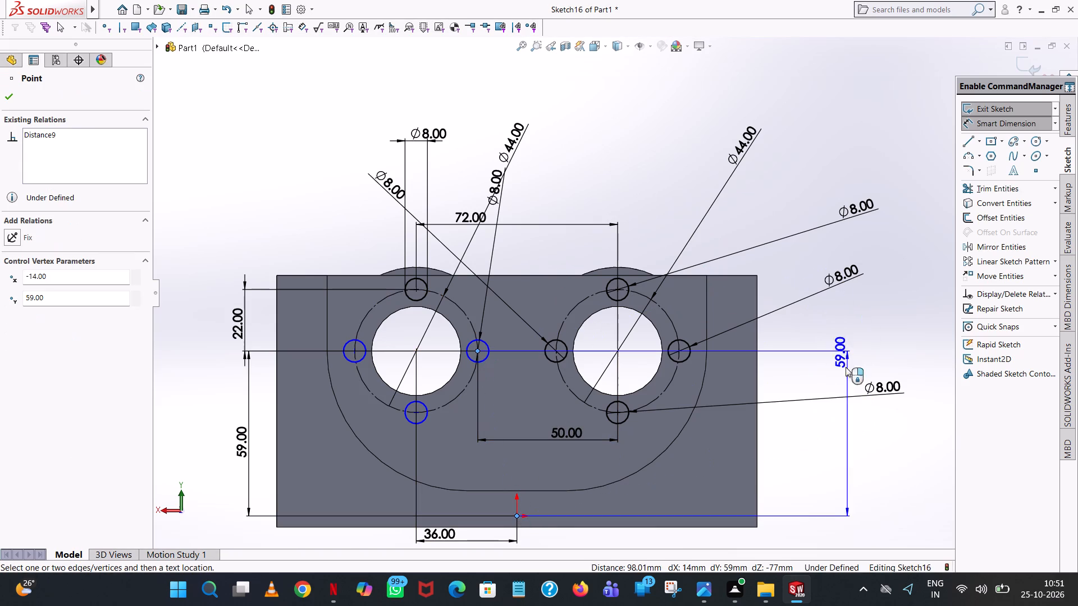
pyautogui.click(852, 400)
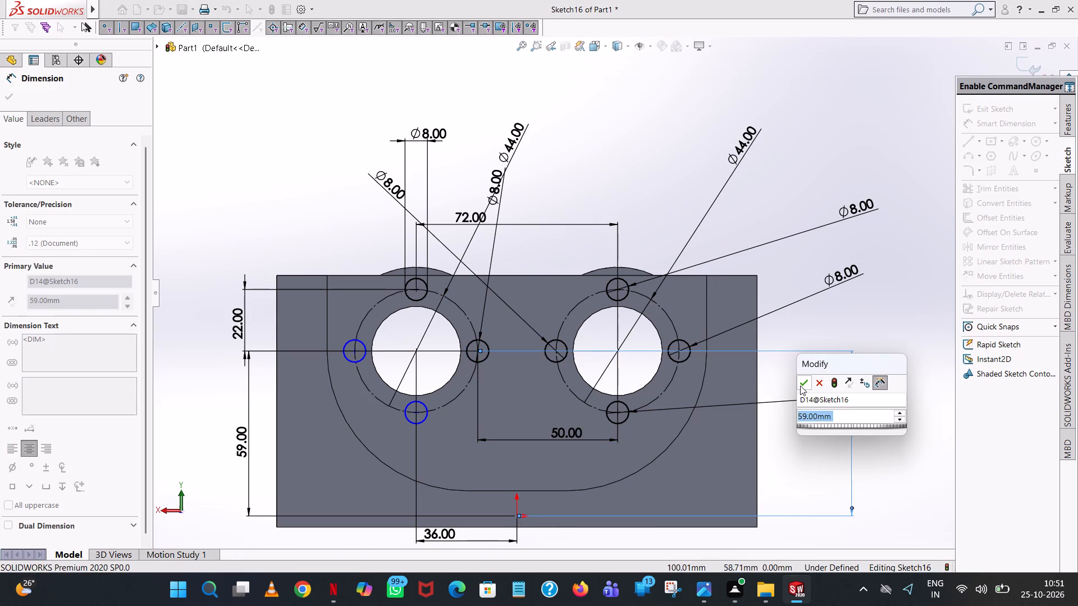
pyautogui.click(800, 385)
pyautogui.click(827, 322)
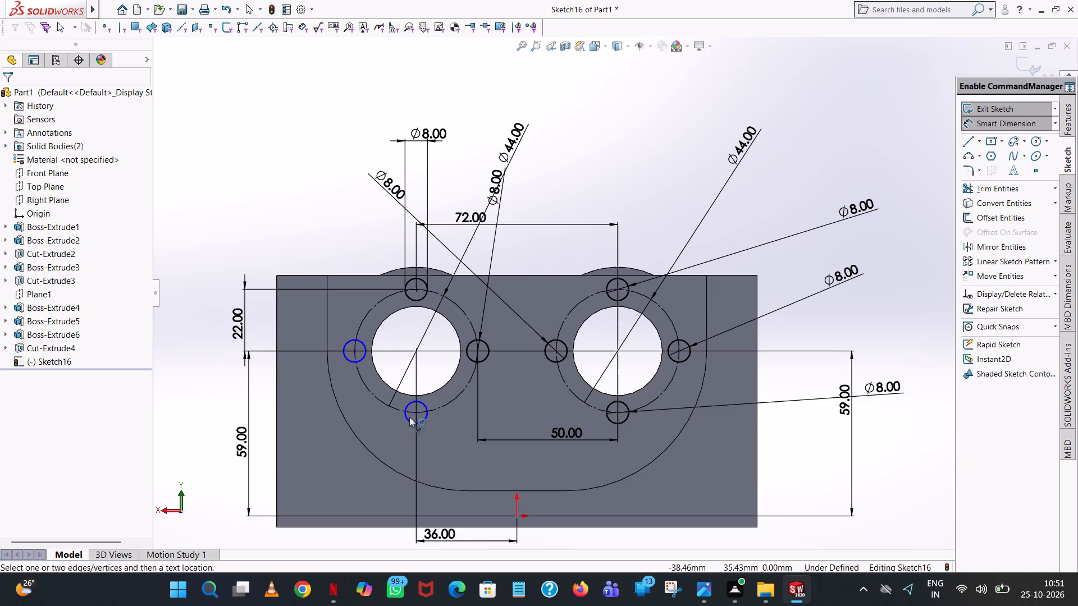
# Dimension the small circle at the bottom quadrant of the left construction circle at 8 mm diameter.
pyautogui.click(409, 418)
pyautogui.click(196, 507)
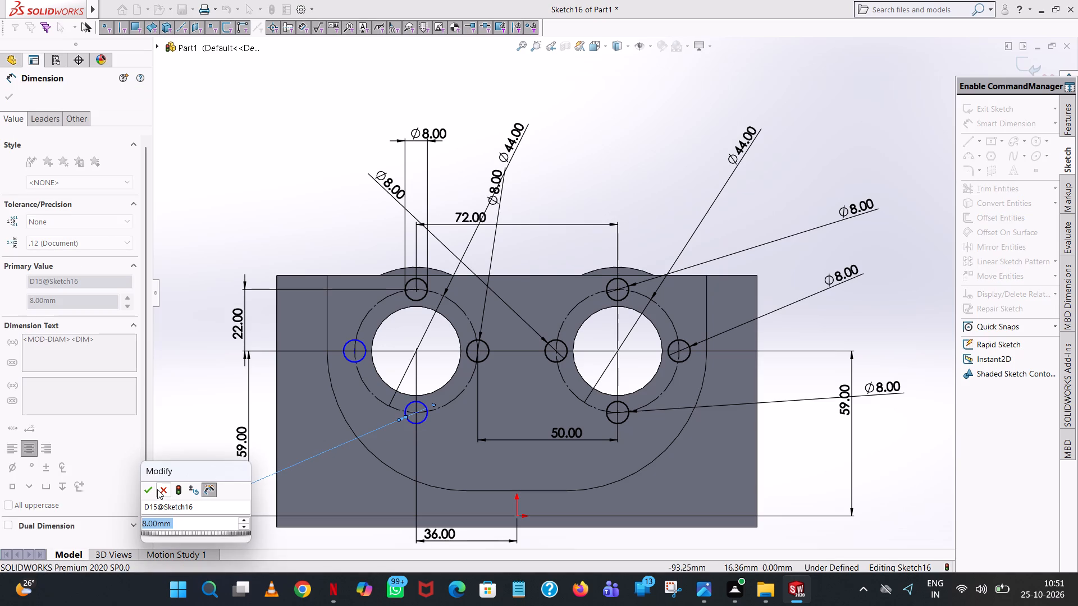
pyautogui.click(148, 486)
pyautogui.click(351, 189)
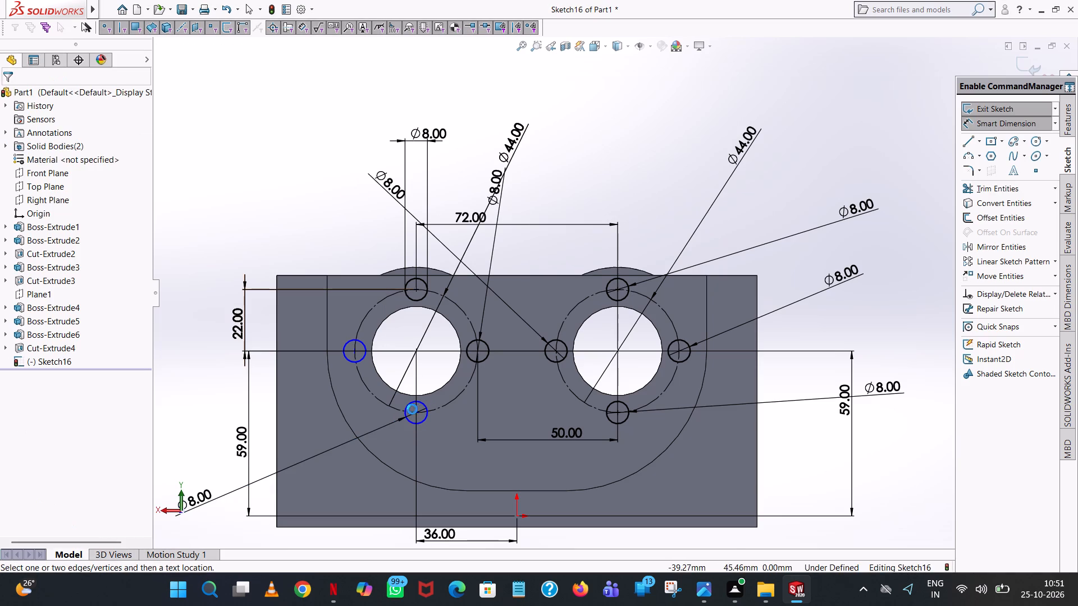
# Dimension the left pattern's bottom small circle centre 36 mm horizontally and 37 mm vertically from the origin.
pyautogui.click(415, 414)
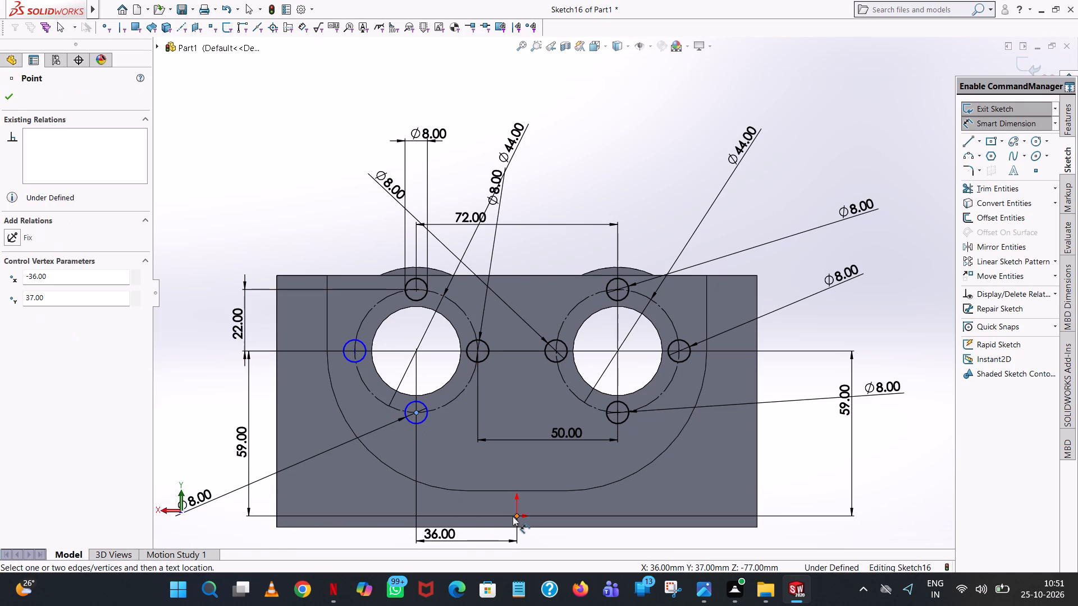
pyautogui.click(519, 515)
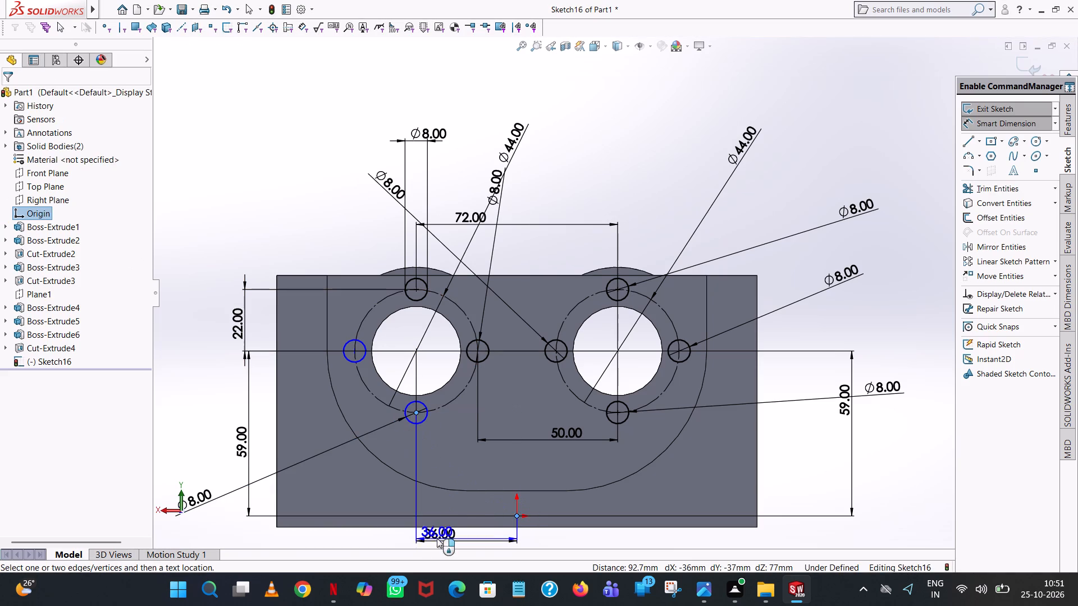
pyautogui.click(507, 551)
pyautogui.click(500, 539)
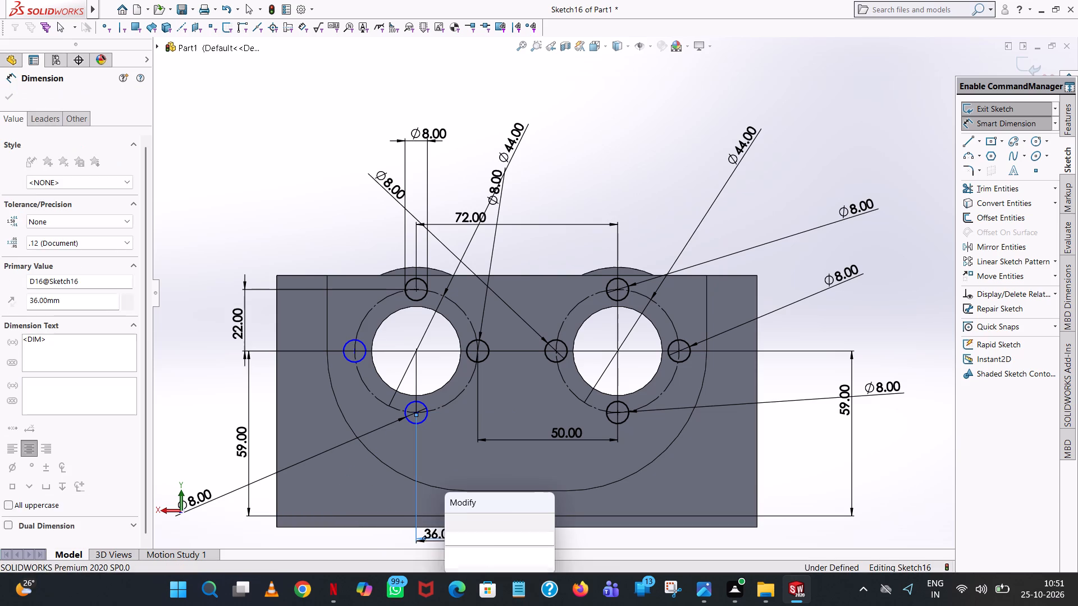
pyautogui.click(456, 525)
pyautogui.click(705, 160)
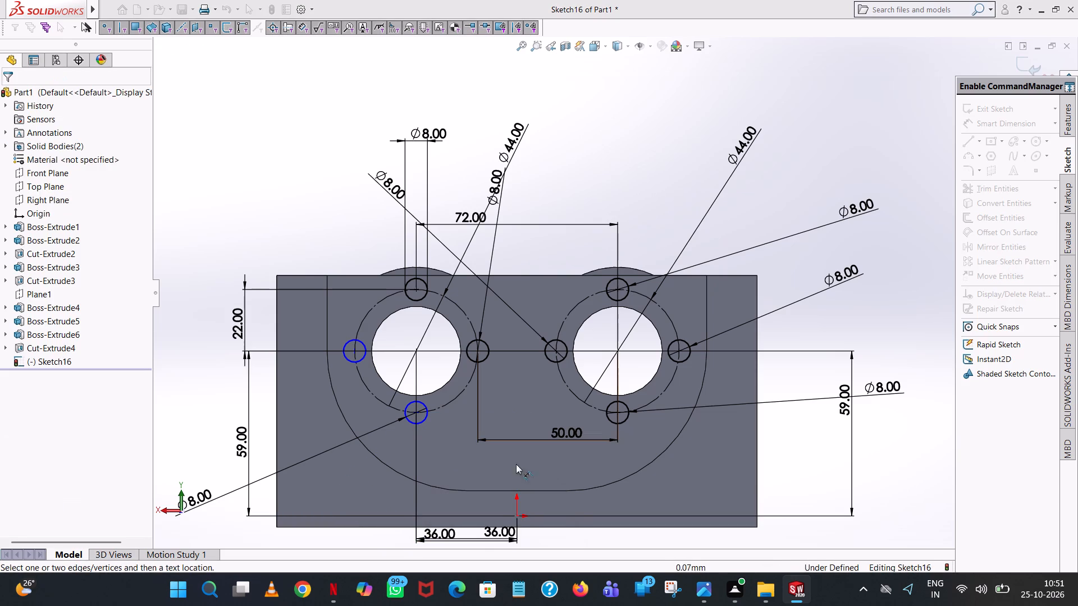
pyautogui.click(519, 515)
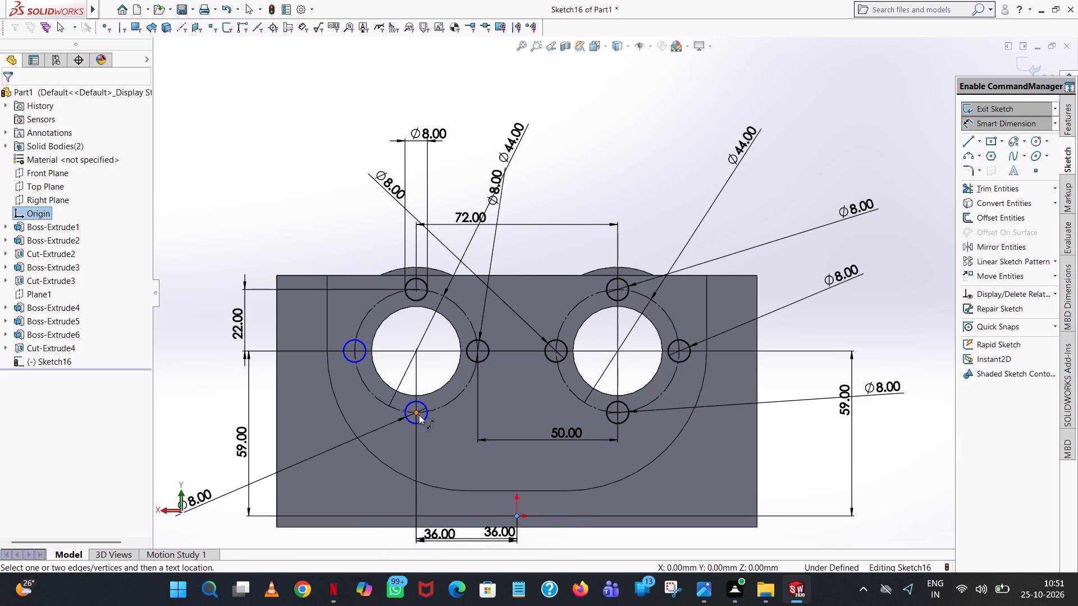
pyautogui.click(419, 412)
pyautogui.click(213, 430)
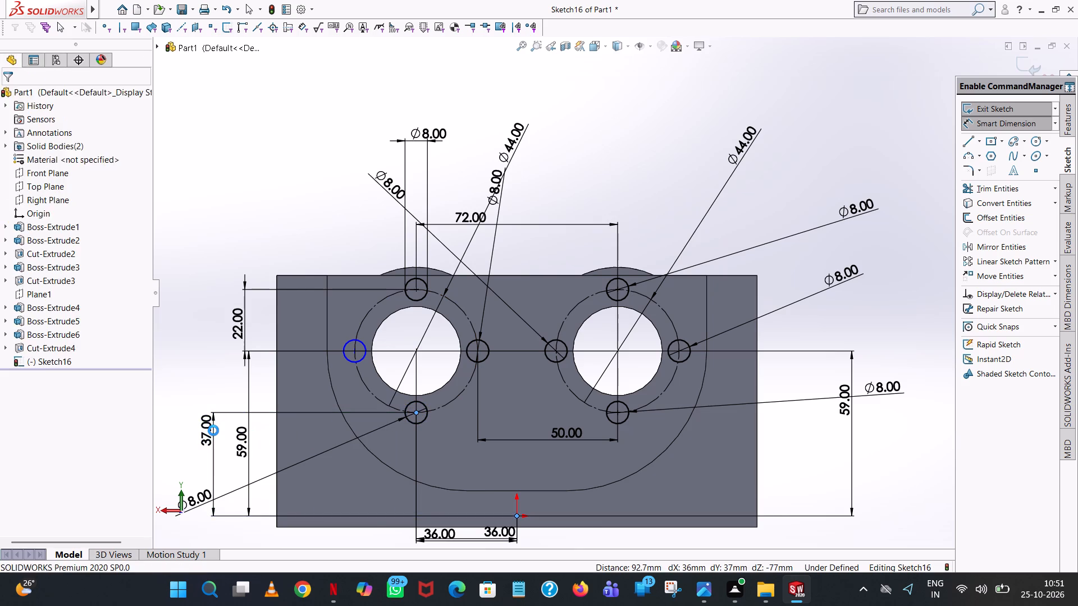
pyautogui.click(166, 412)
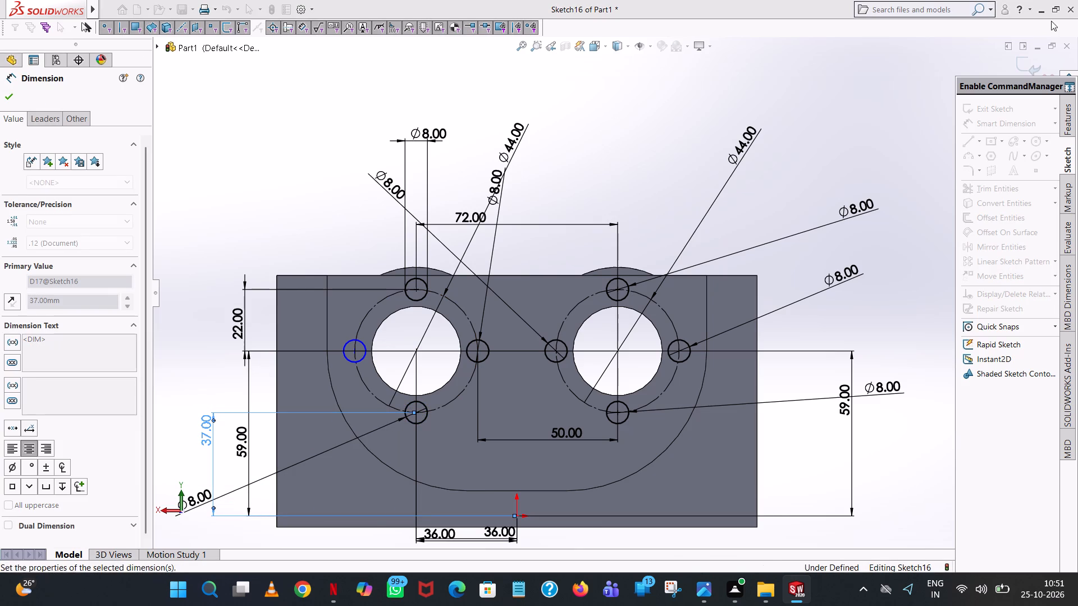
pyautogui.click(760, 167)
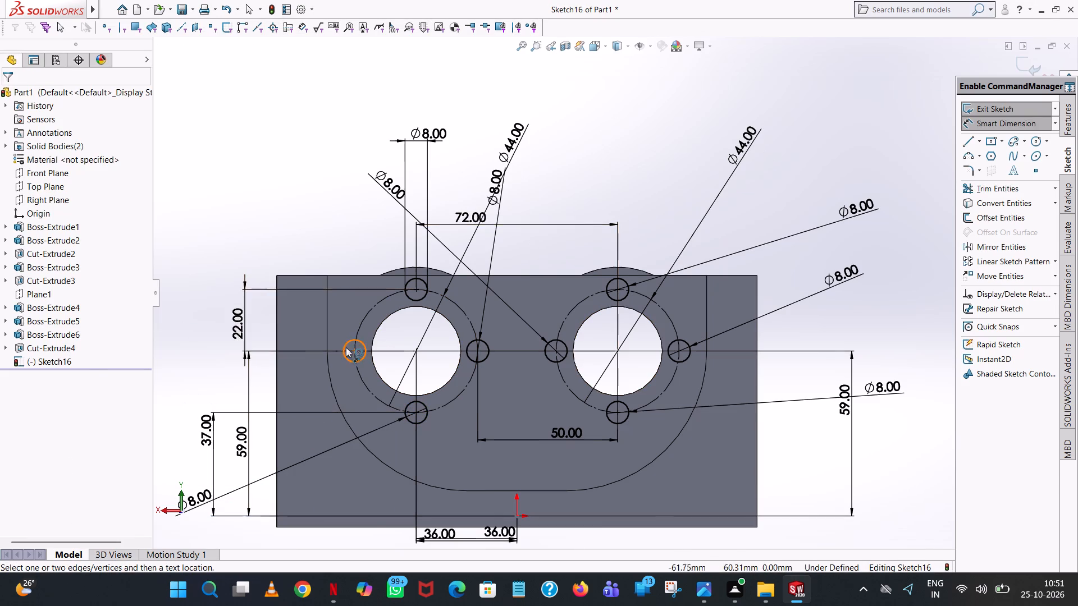
# Dimension the left pattern's left small circle centre 22 mm horizontally from the left construction circle's centre and 59 mm vertically from the origin.
pyautogui.click(354, 352)
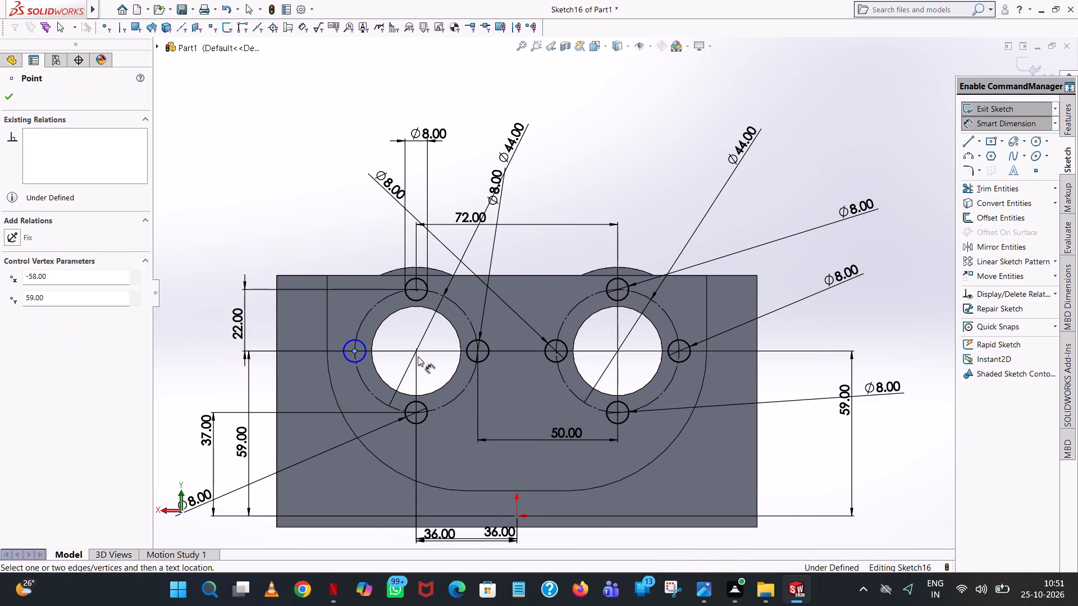
pyautogui.click(415, 352)
pyautogui.click(302, 501)
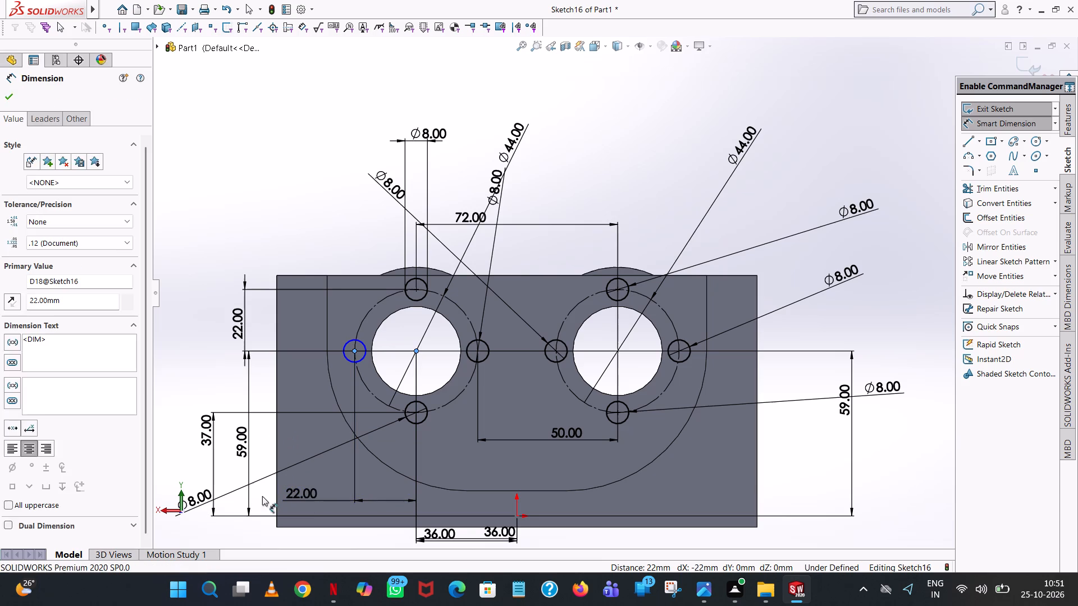
pyautogui.click(254, 481)
pyautogui.click(303, 200)
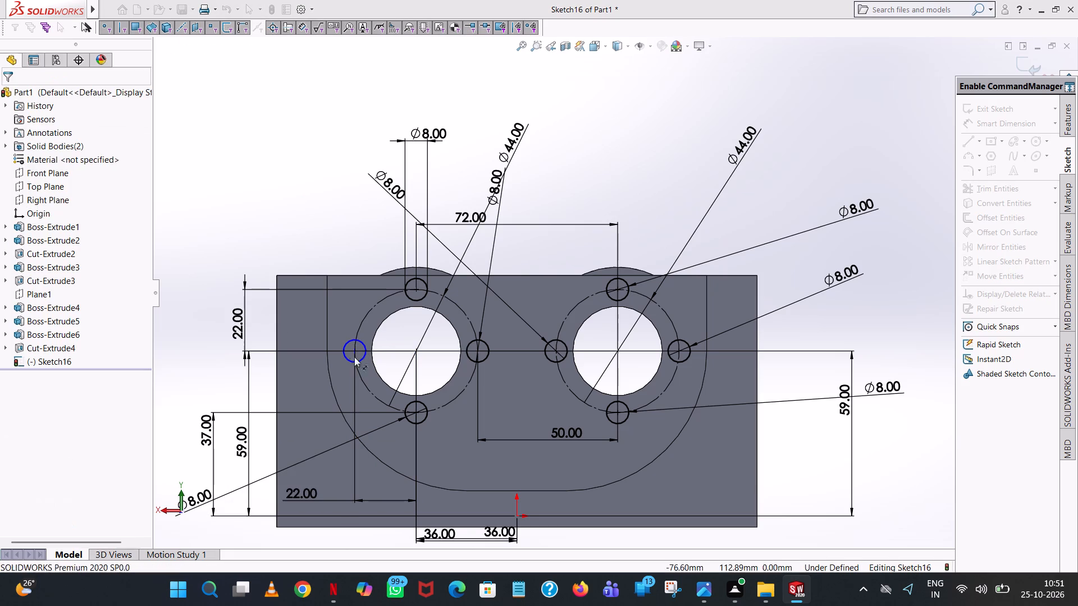
pyautogui.click(353, 350)
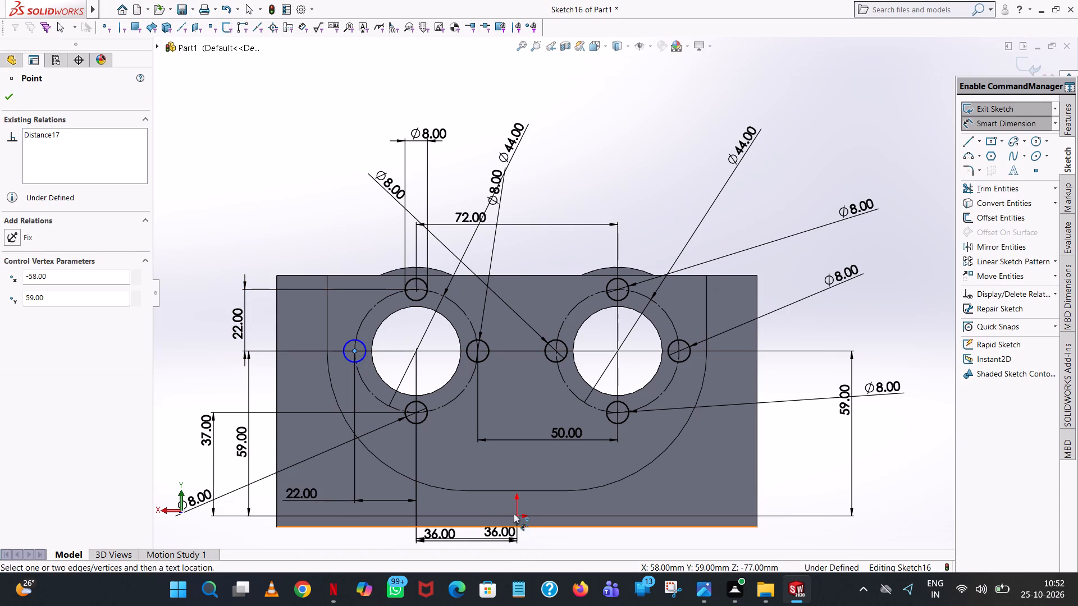
pyautogui.click(517, 517)
pyautogui.click(164, 408)
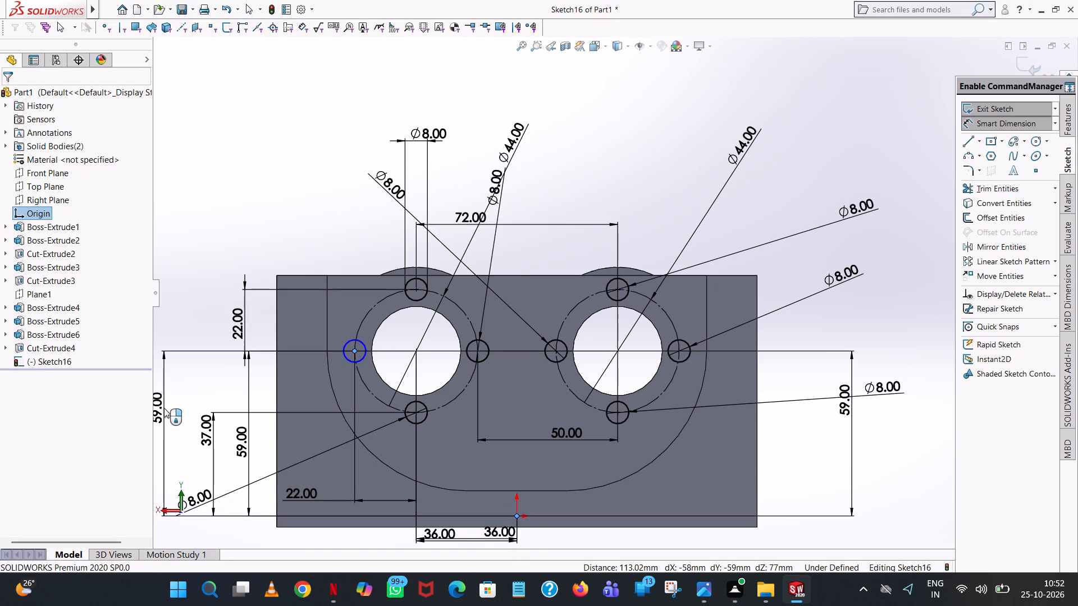
pyautogui.click(116, 391)
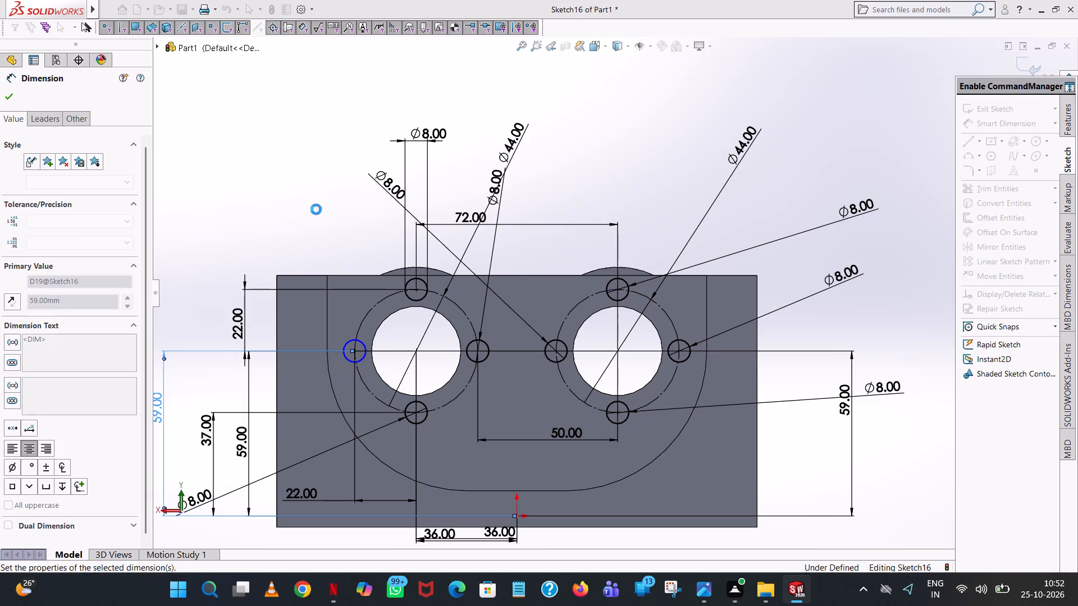
pyautogui.click(314, 205)
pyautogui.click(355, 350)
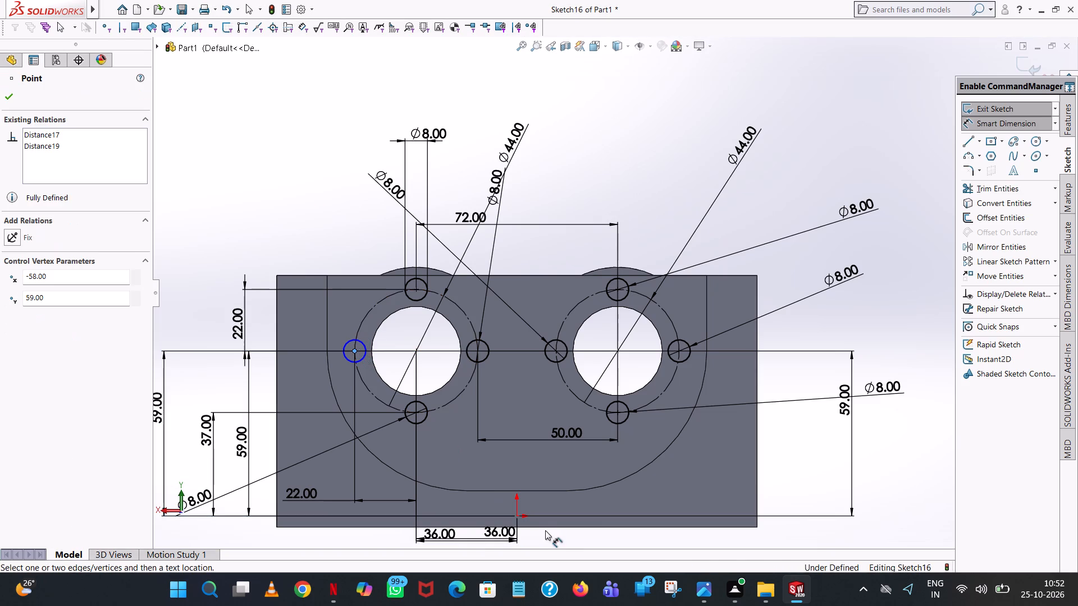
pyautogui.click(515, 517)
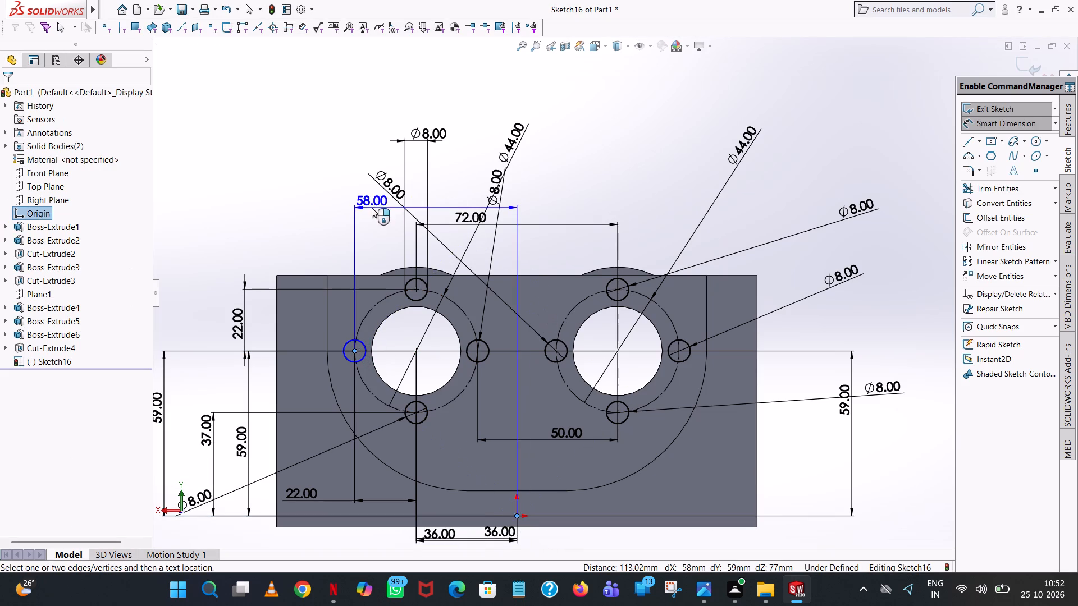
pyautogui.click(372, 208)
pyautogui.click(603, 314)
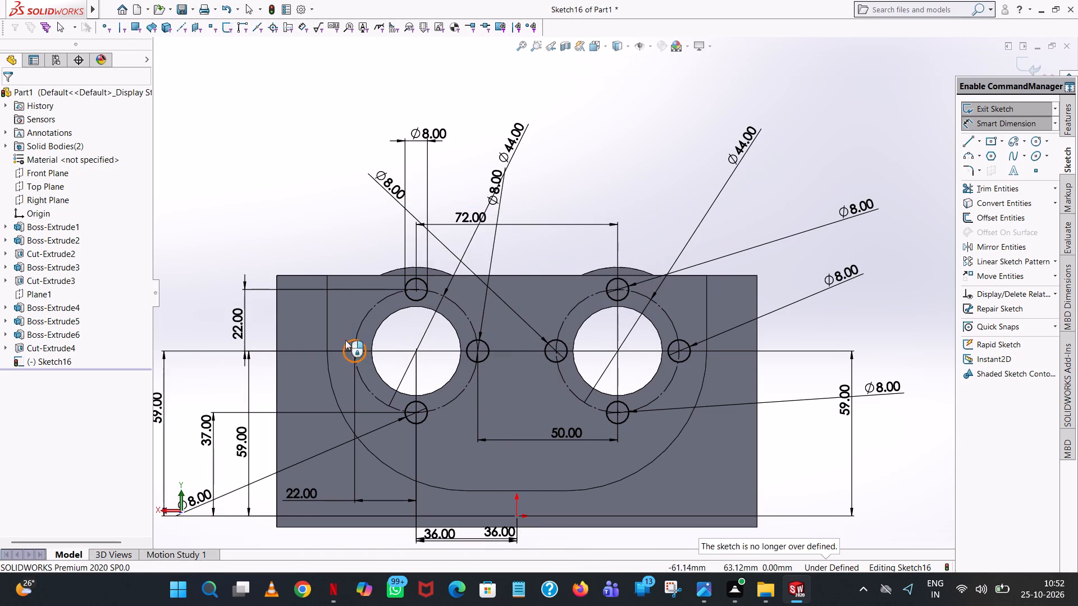
# Dimension the small circle at the left quadrant of the left construction circle at 8 mm diameter.
pyautogui.click(360, 343)
pyautogui.click(337, 193)
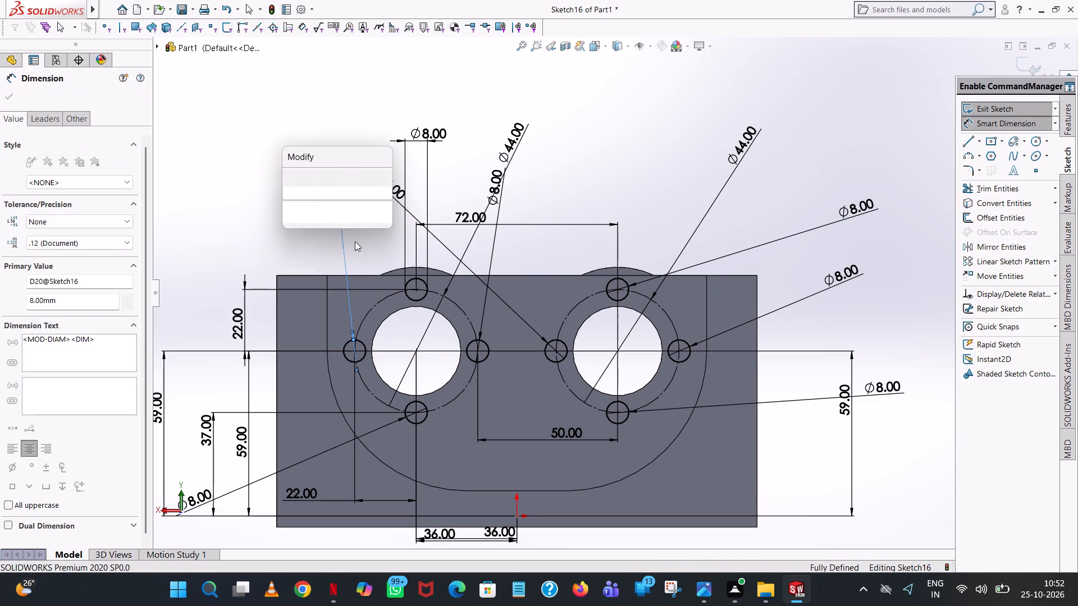
pyautogui.click(293, 177)
pyautogui.click(610, 153)
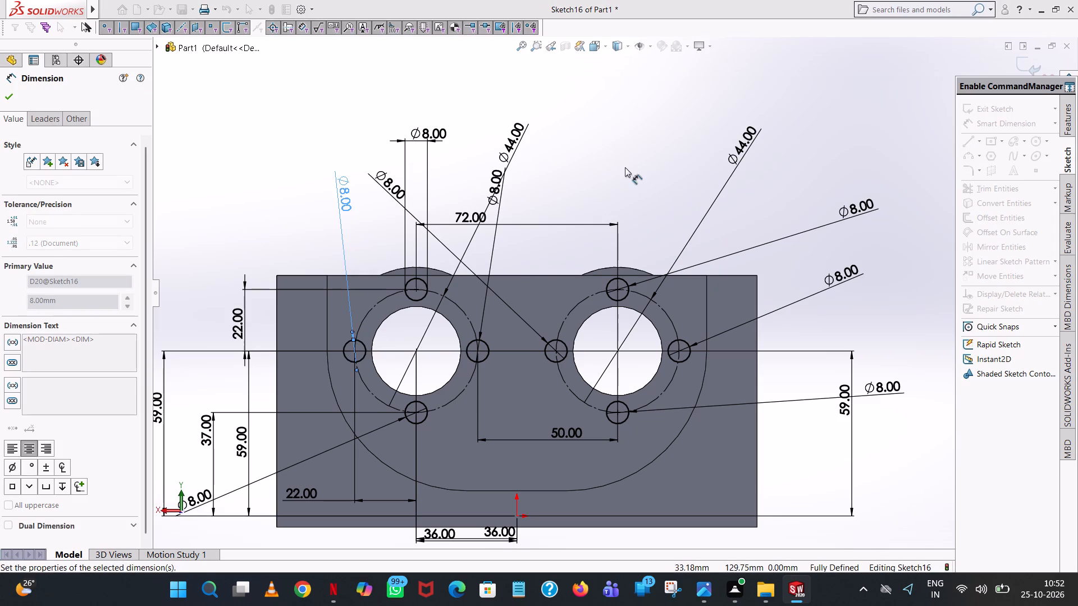
# Cut-extrude the eight small circles around the two through holes to a blind depth of 8 mm.
pyautogui.click(1073, 121)
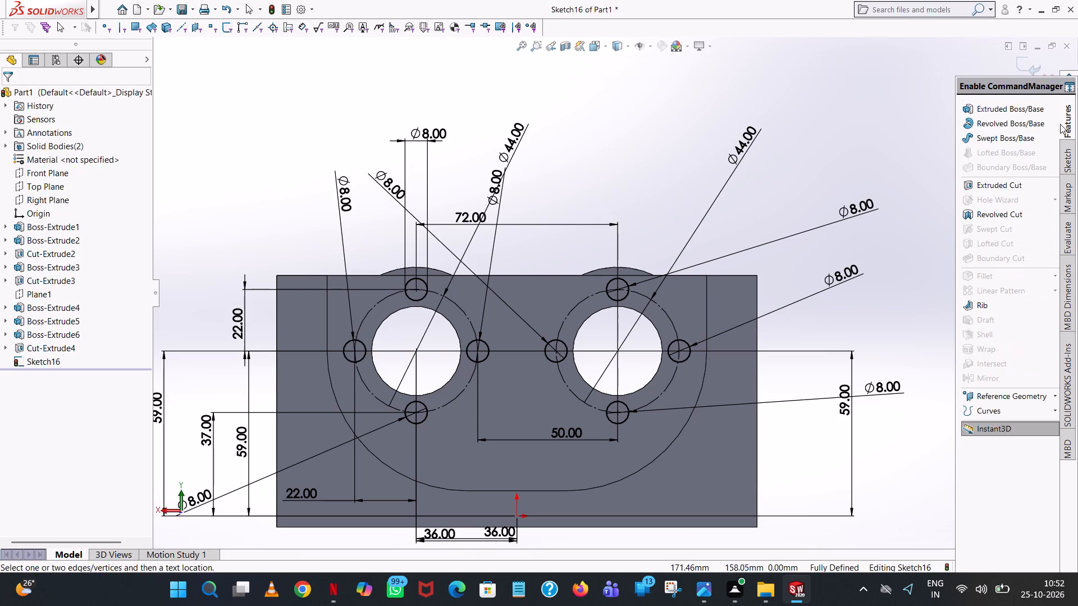
pyautogui.click(999, 180)
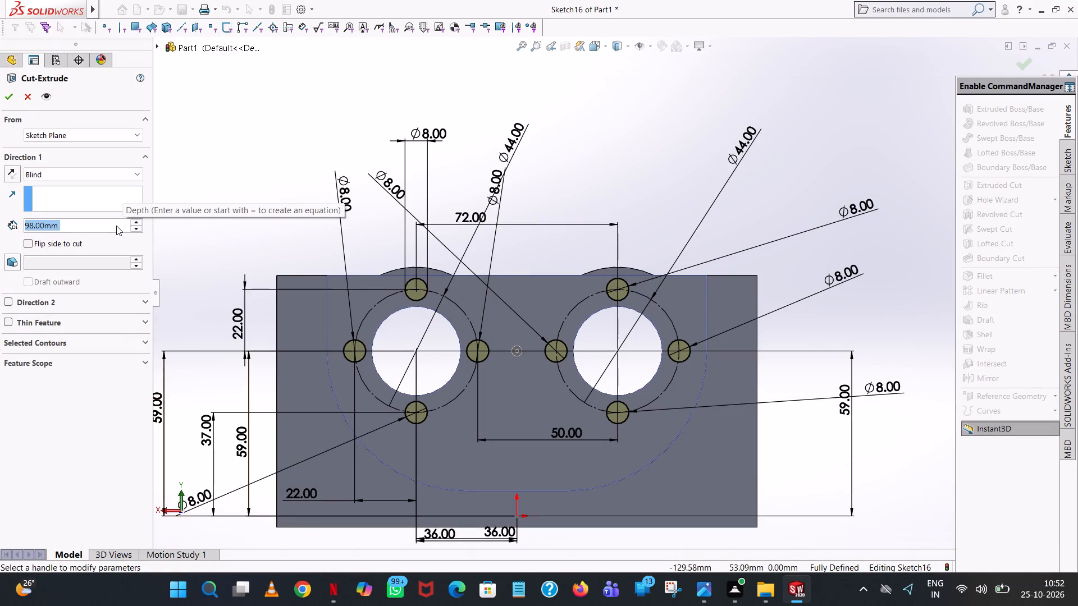
pyautogui.press('8')
pyautogui.click(305, 132)
pyautogui.moveTo(317, 180); pyautogui.dragTo(325, 366, button='middle')
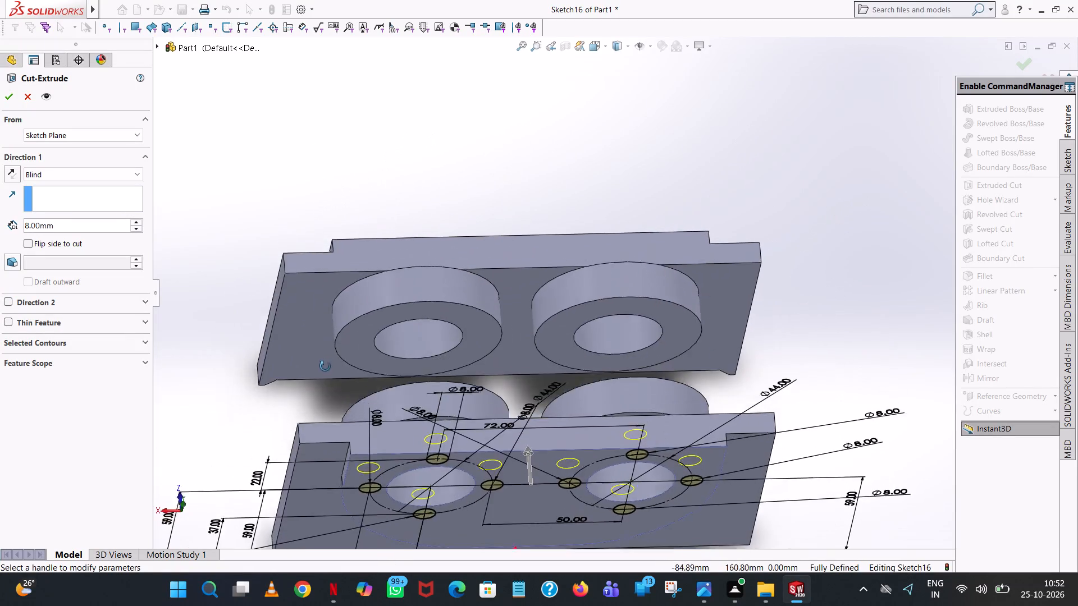
pyautogui.moveTo(325, 366); pyautogui.dragTo(319, 442, button='middle')
pyautogui.scroll(1, 319, 442)
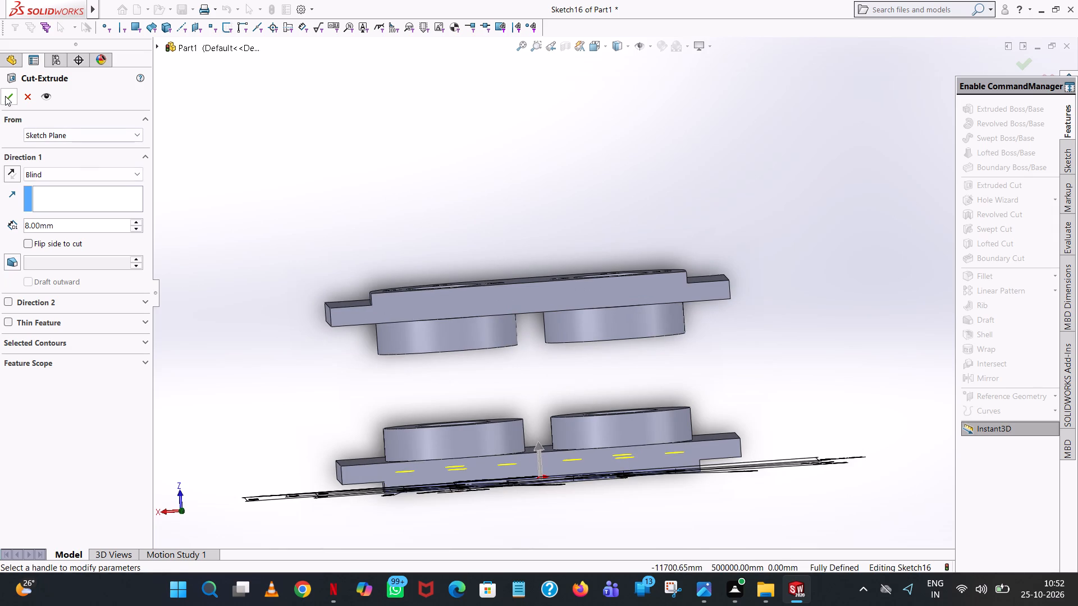
pyautogui.click(5, 94)
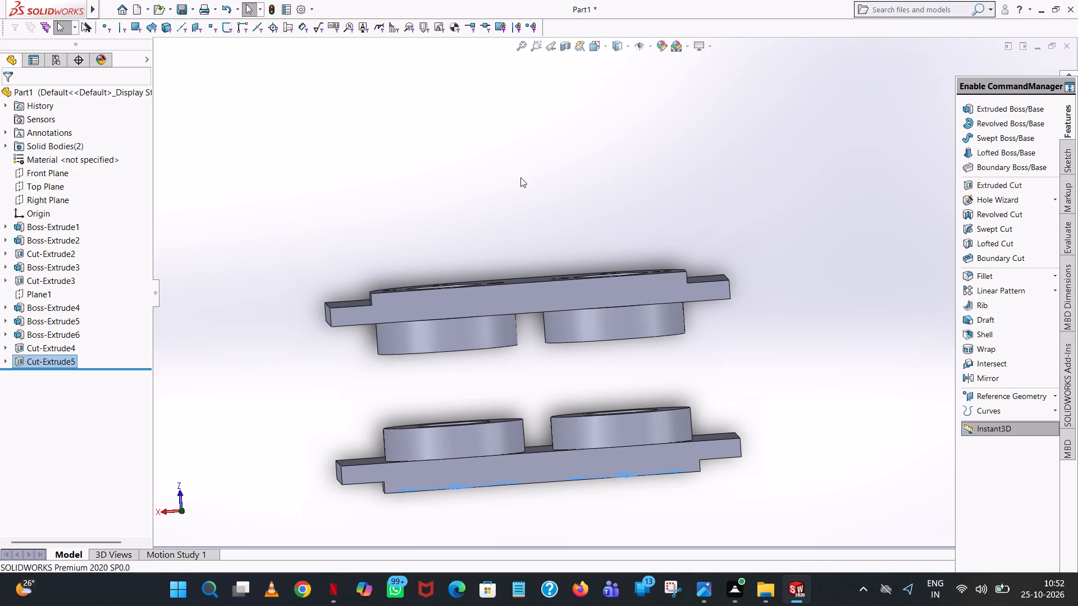
pyautogui.click(520, 177)
pyautogui.moveTo(539, 369); pyautogui.dragTo(582, 152, button='middle')
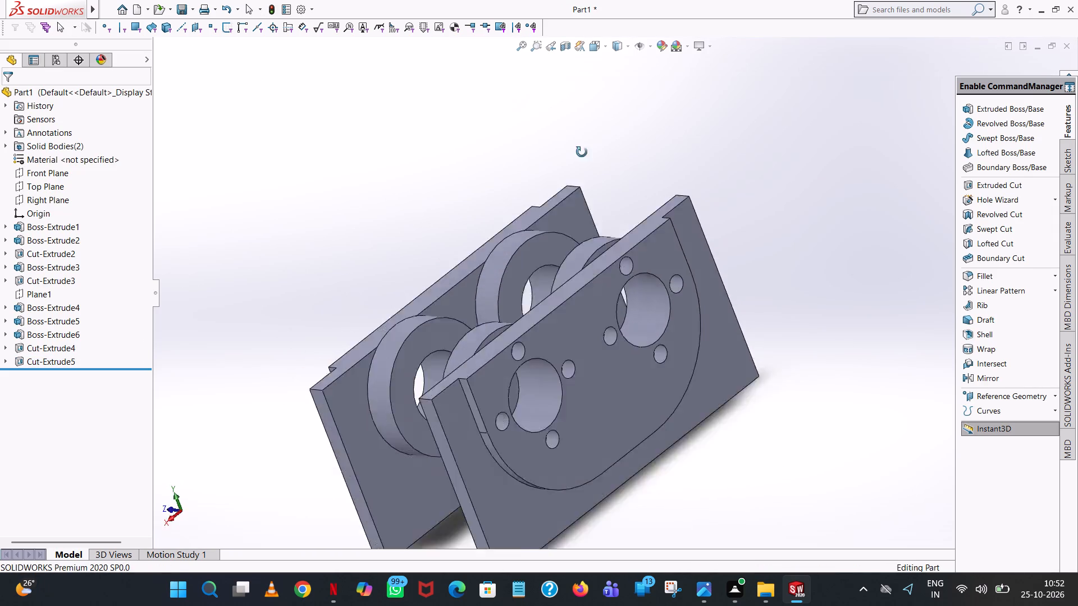
# Start an Extruded Boss/Base sketch on the narrow top face of the flanged plate at the origin and view it face-on.
pyautogui.moveTo(582, 152); pyautogui.dragTo(715, 181, button='middle')
pyautogui.scroll(1, 608, 175)
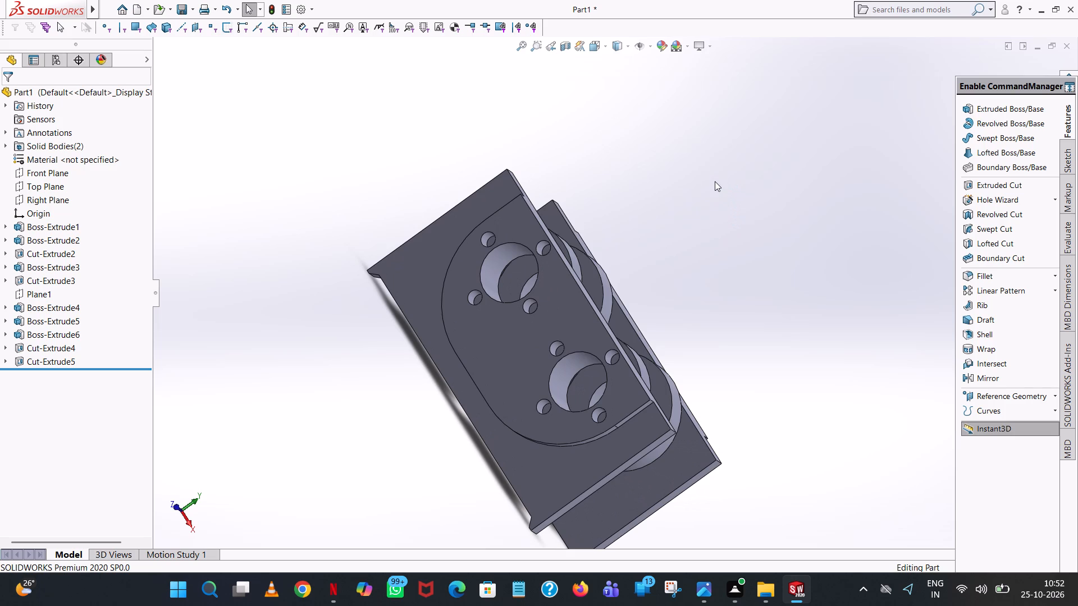
pyautogui.moveTo(728, 239); pyautogui.dragTo(615, 147, button='middle')
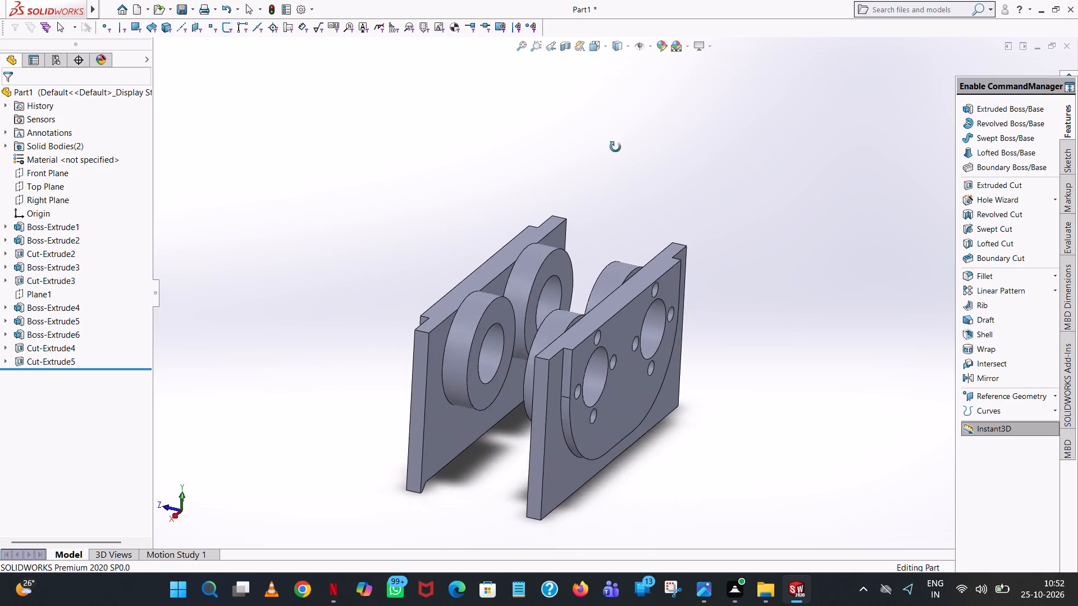
pyautogui.moveTo(615, 147); pyautogui.dragTo(555, 234, button='middle')
pyautogui.scroll(2, 546, 218)
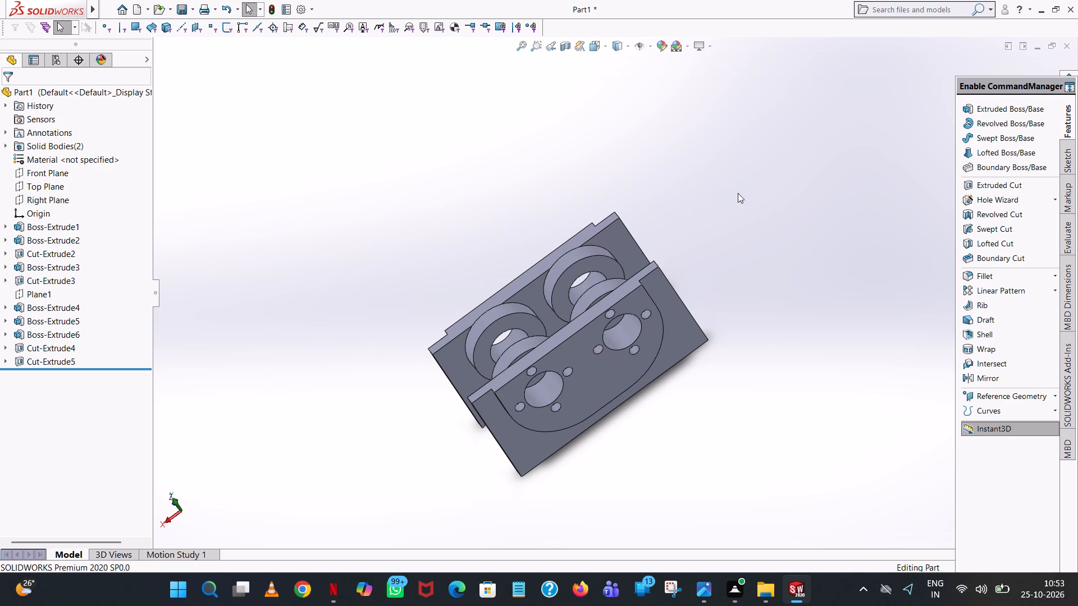
pyautogui.click(1015, 107)
pyautogui.moveTo(632, 273); pyautogui.dragTo(656, 379, button='middle')
pyautogui.click(592, 254)
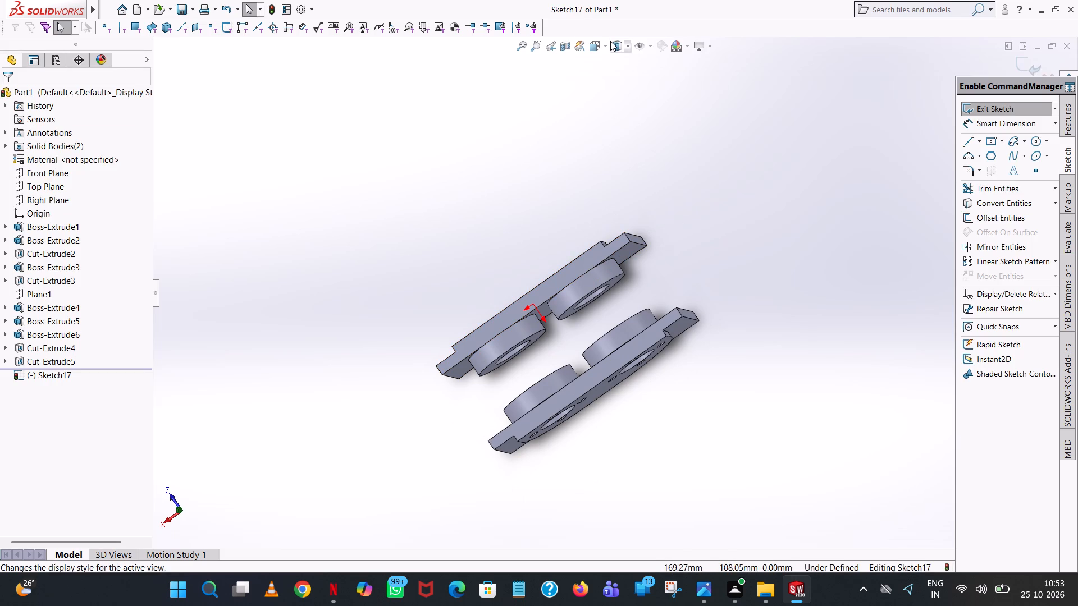
pyautogui.click(608, 40)
pyautogui.click(661, 110)
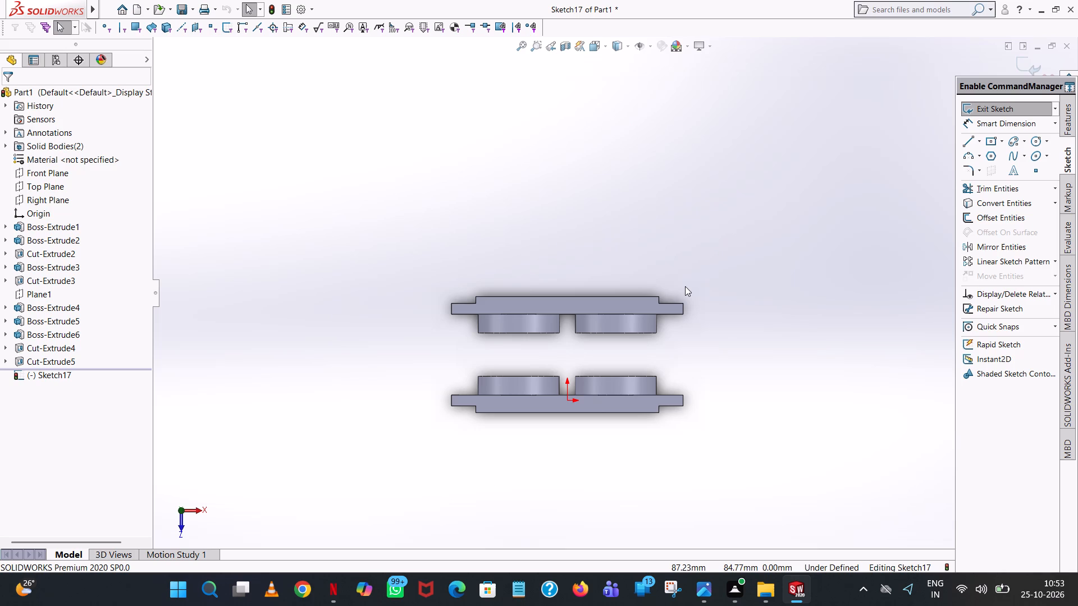
# Sketch a 76 mm vertical line joining the outer corners of the two plates' right ends.
pyautogui.click(968, 140)
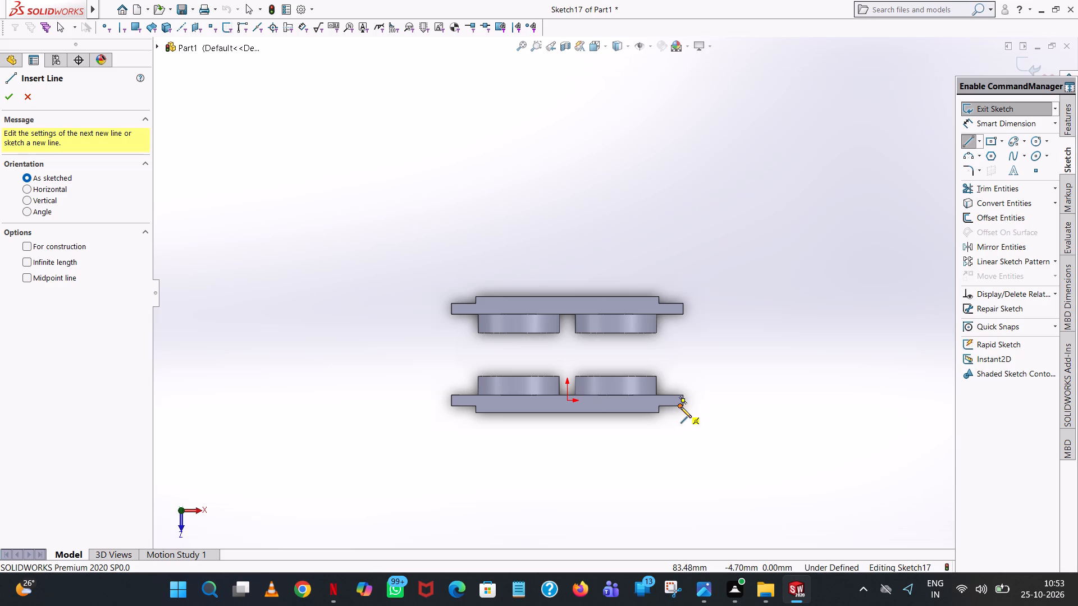
pyautogui.click(684, 407)
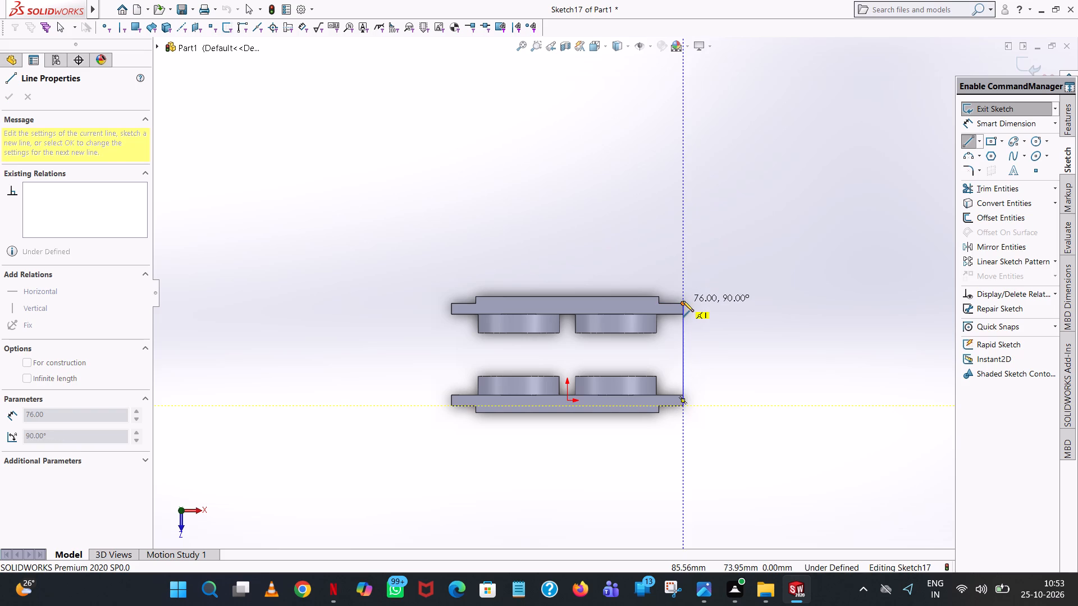
pyautogui.click(683, 301)
pyautogui.rightClick(683, 301)
pyautogui.click(727, 310)
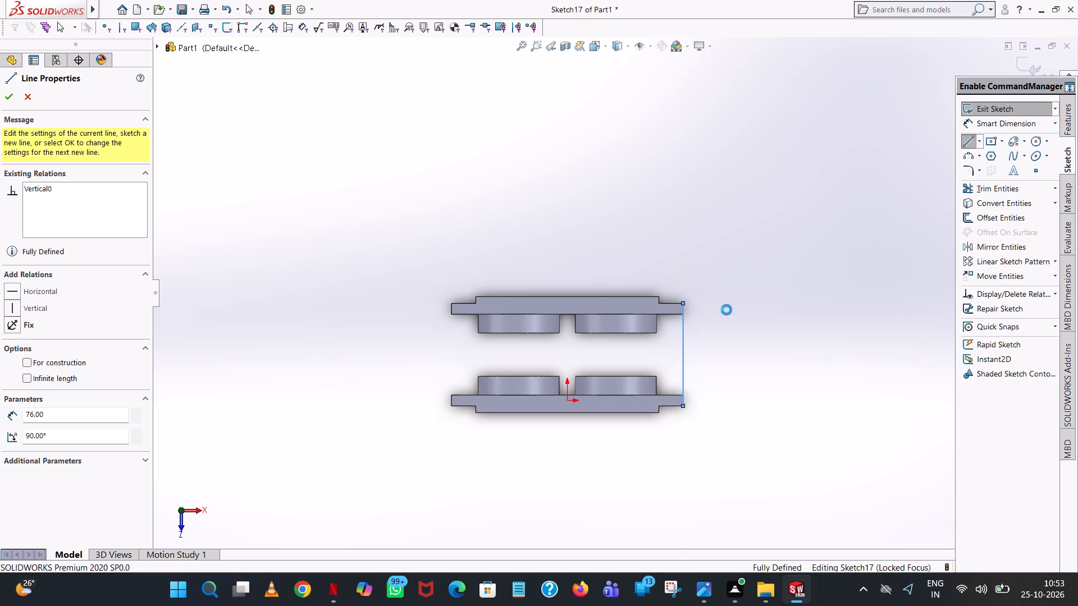
# Sketch a 45 mm vertical line downward from the midpoint of the 76 mm line, past the lower plate's corner.
pyautogui.click(967, 140)
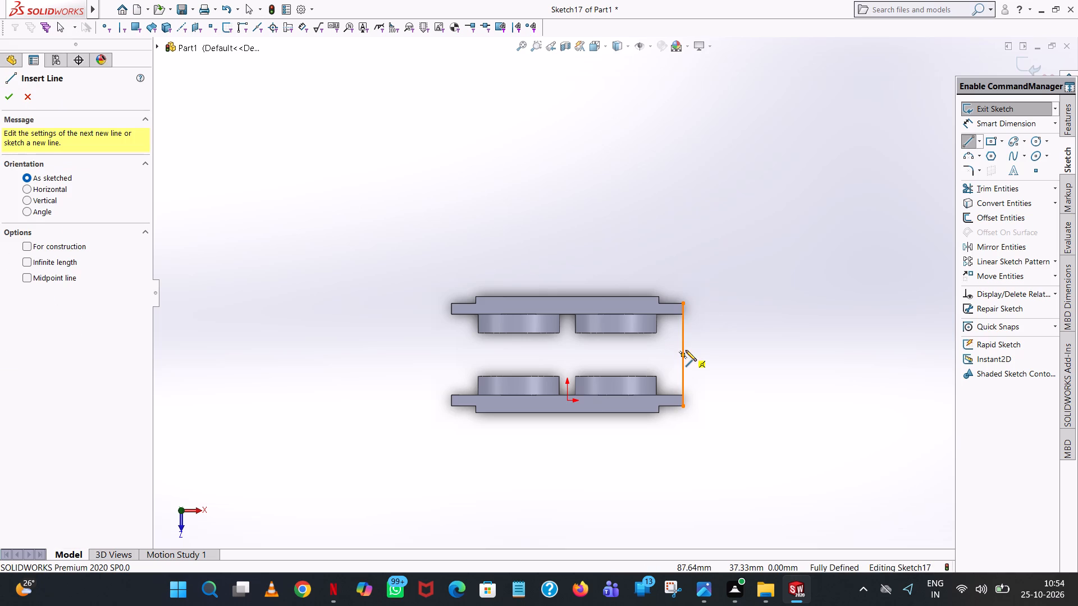
pyautogui.click(683, 354)
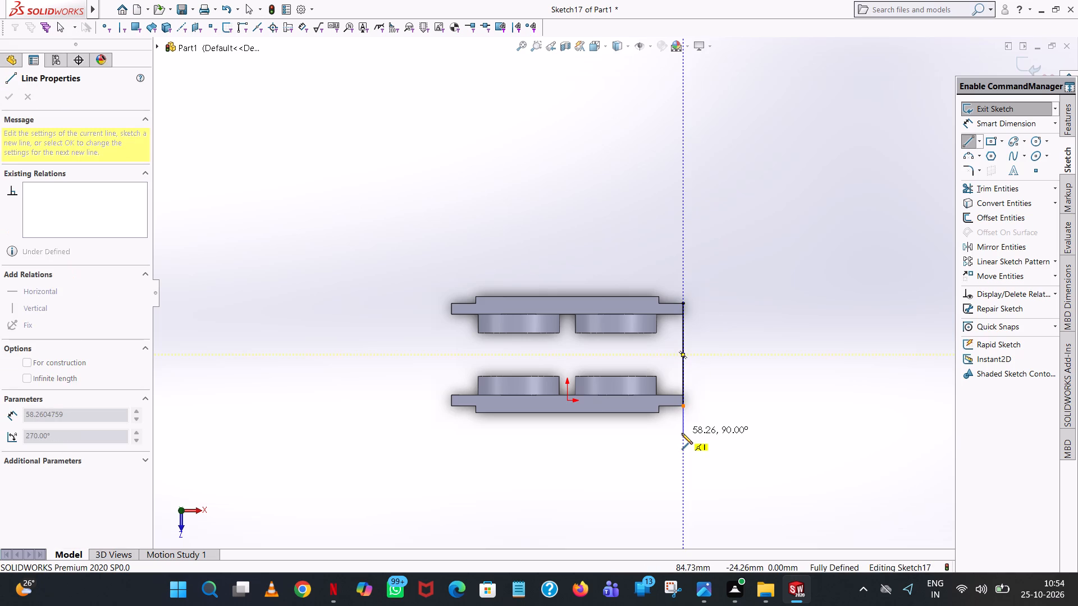
pyautogui.click(682, 433)
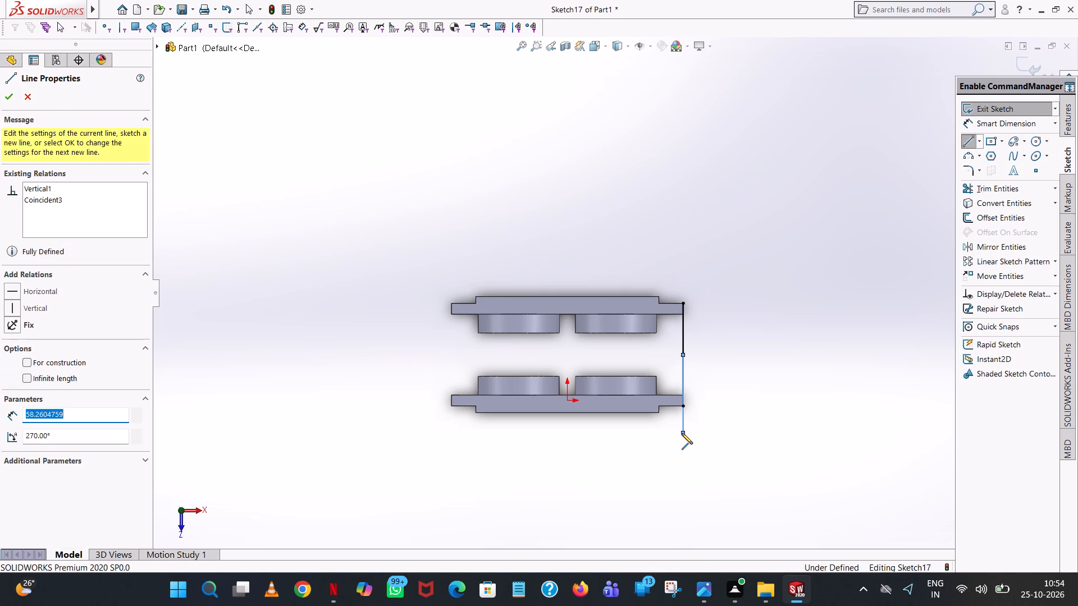
pyautogui.write('45')
pyautogui.press('Return')
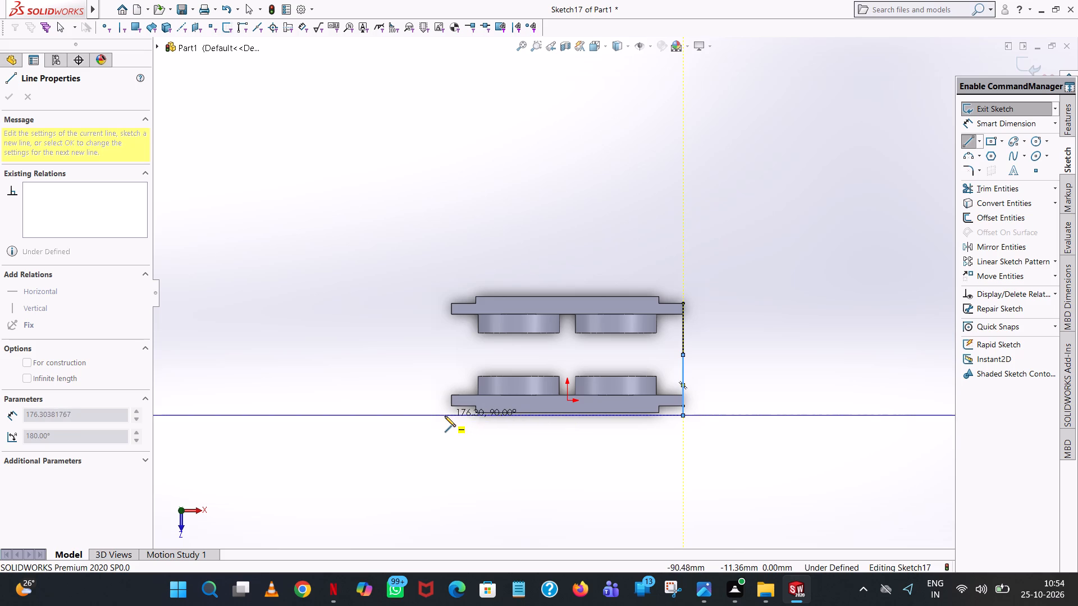
pyautogui.rightClick(498, 427)
pyautogui.click(549, 439)
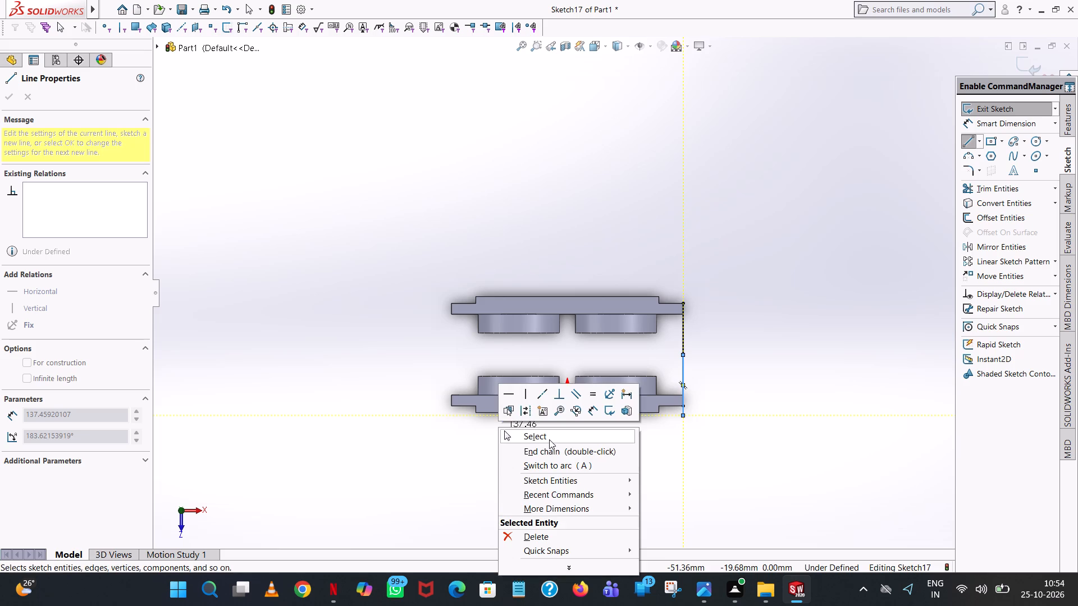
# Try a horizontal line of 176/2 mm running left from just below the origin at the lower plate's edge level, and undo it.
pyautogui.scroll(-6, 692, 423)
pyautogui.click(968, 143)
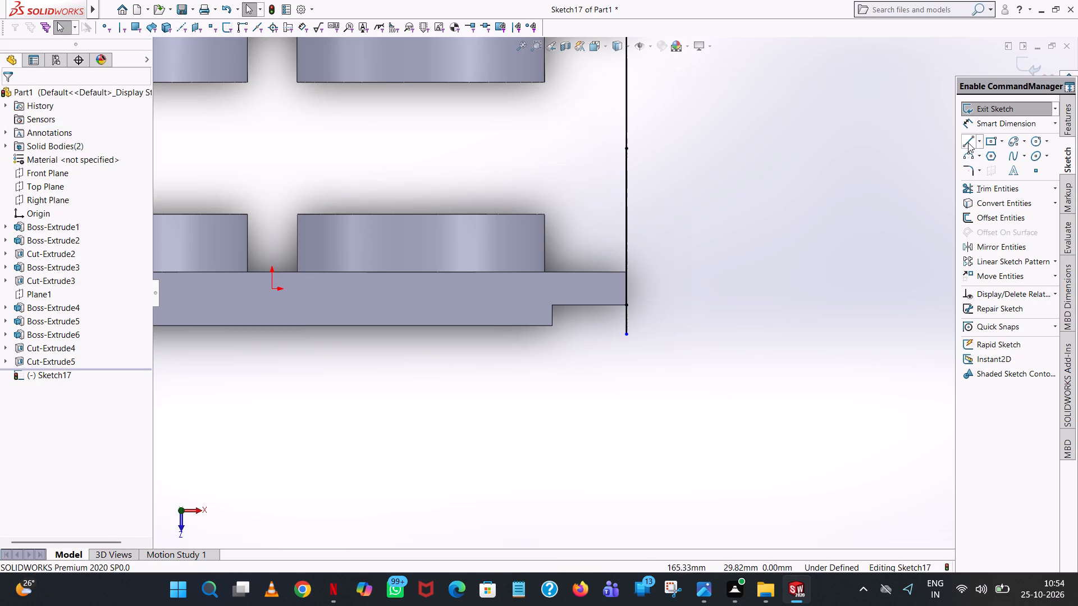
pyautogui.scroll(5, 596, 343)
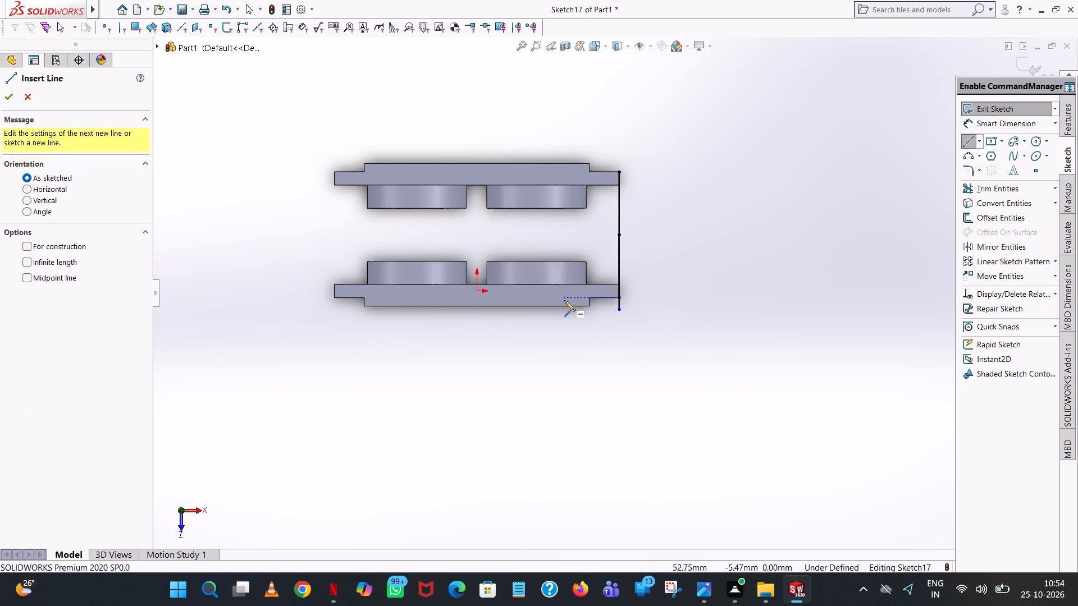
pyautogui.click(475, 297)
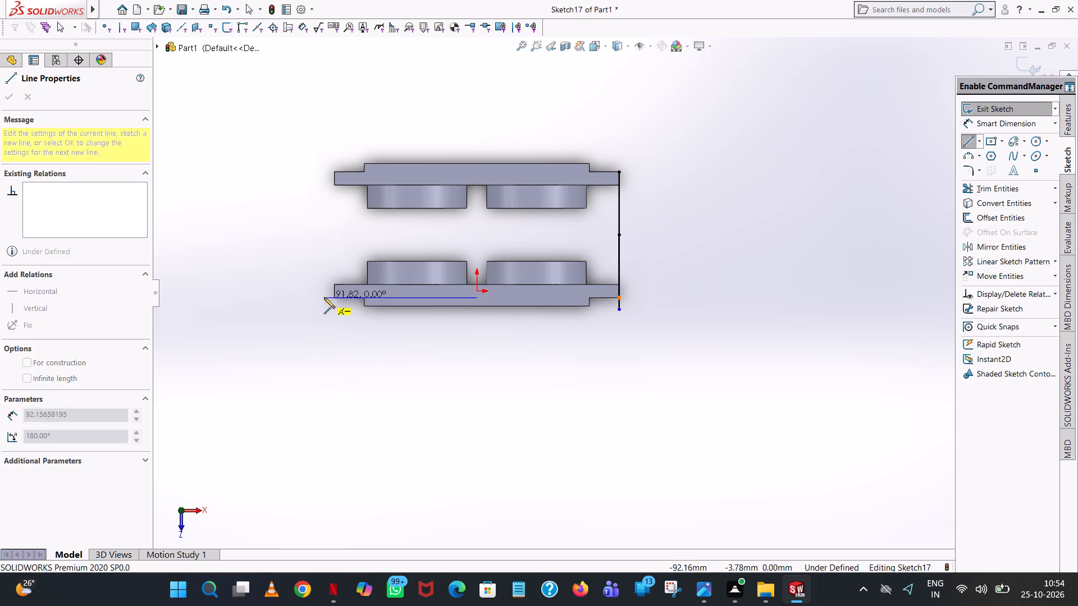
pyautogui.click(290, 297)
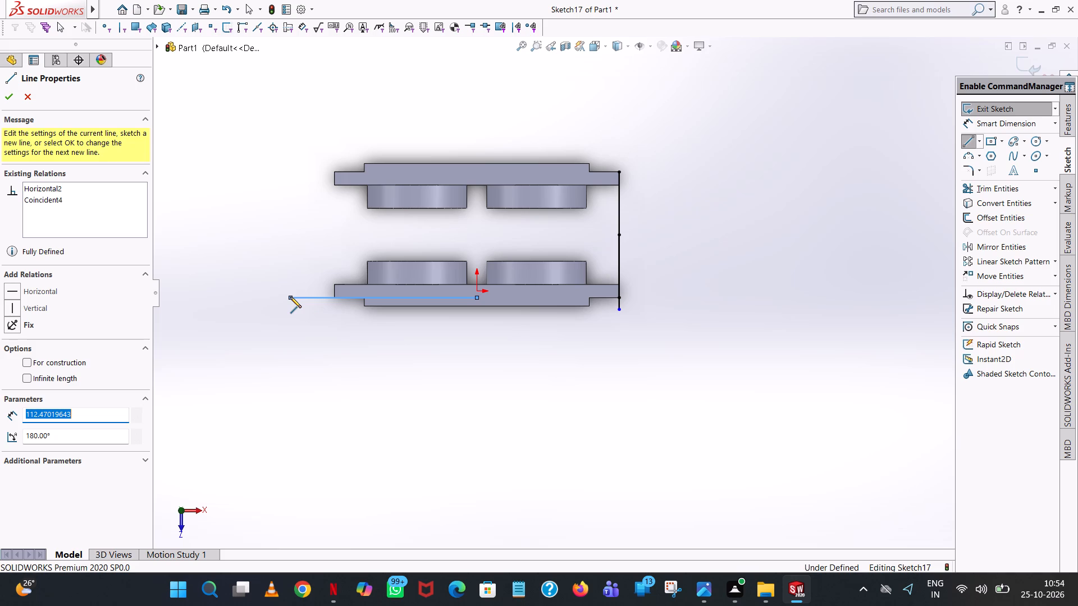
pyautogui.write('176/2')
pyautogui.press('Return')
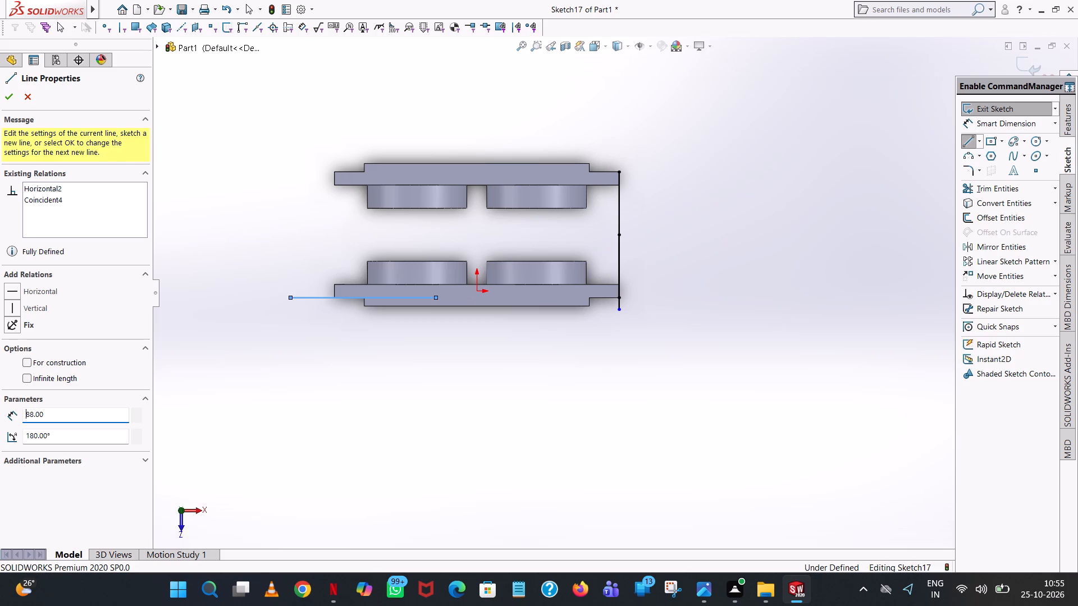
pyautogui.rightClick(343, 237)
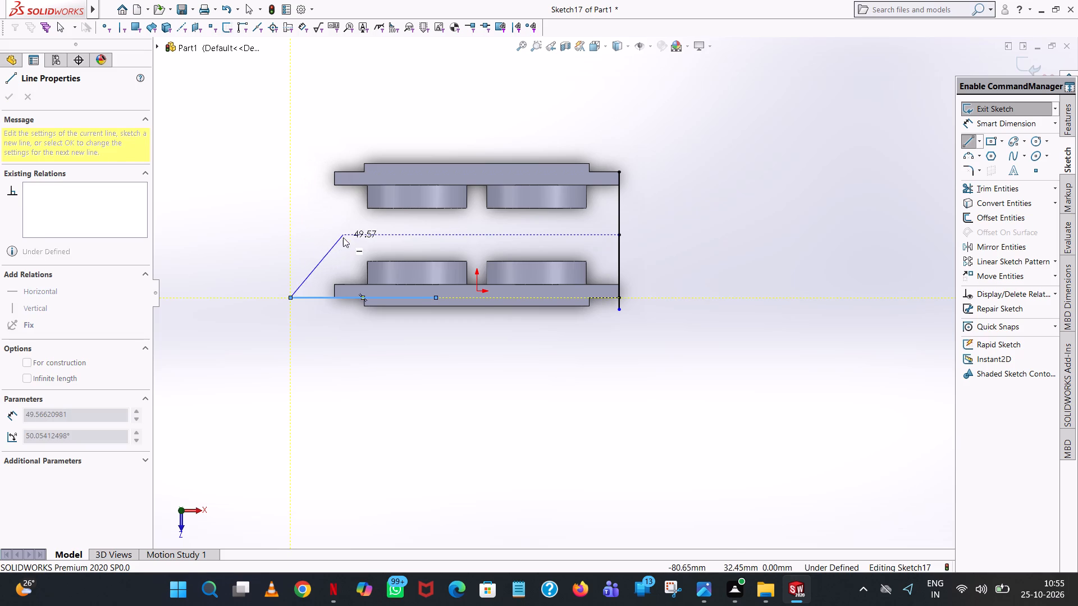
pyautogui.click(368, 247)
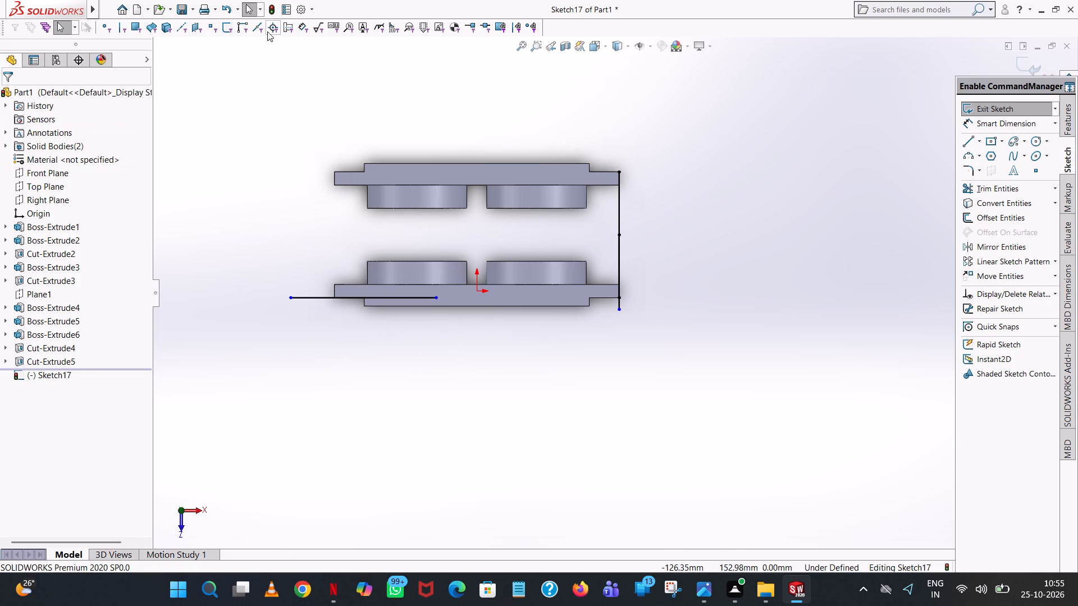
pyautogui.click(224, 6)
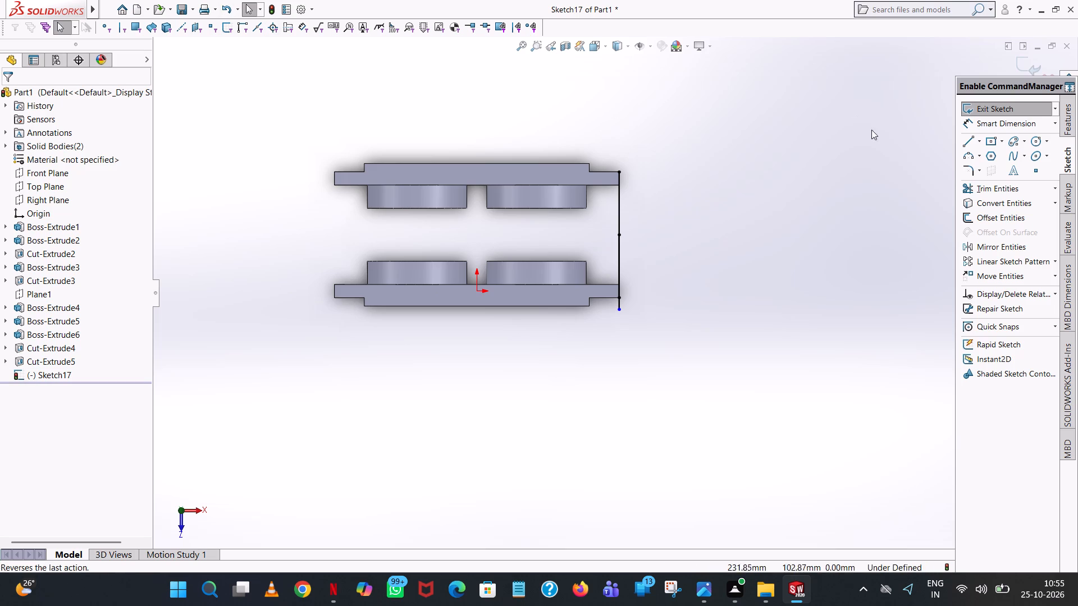
# Sketch a 4 mm vertical line down from the origin and chain a horizontal line of 176/2 mm to the left from its end.
pyautogui.click(967, 139)
pyautogui.scroll(-4, 510, 261)
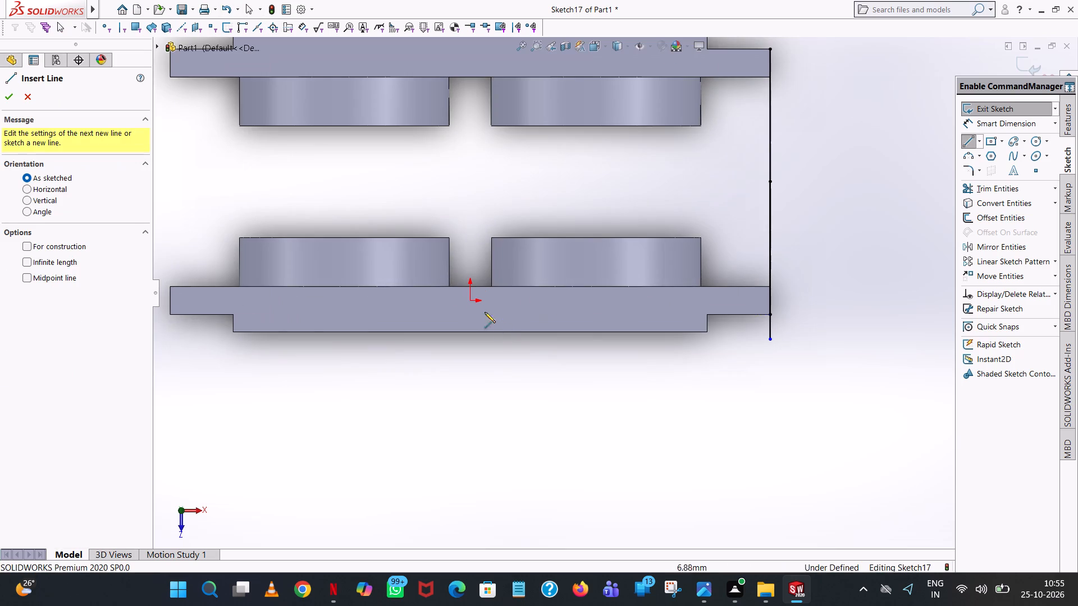
pyautogui.click(471, 302)
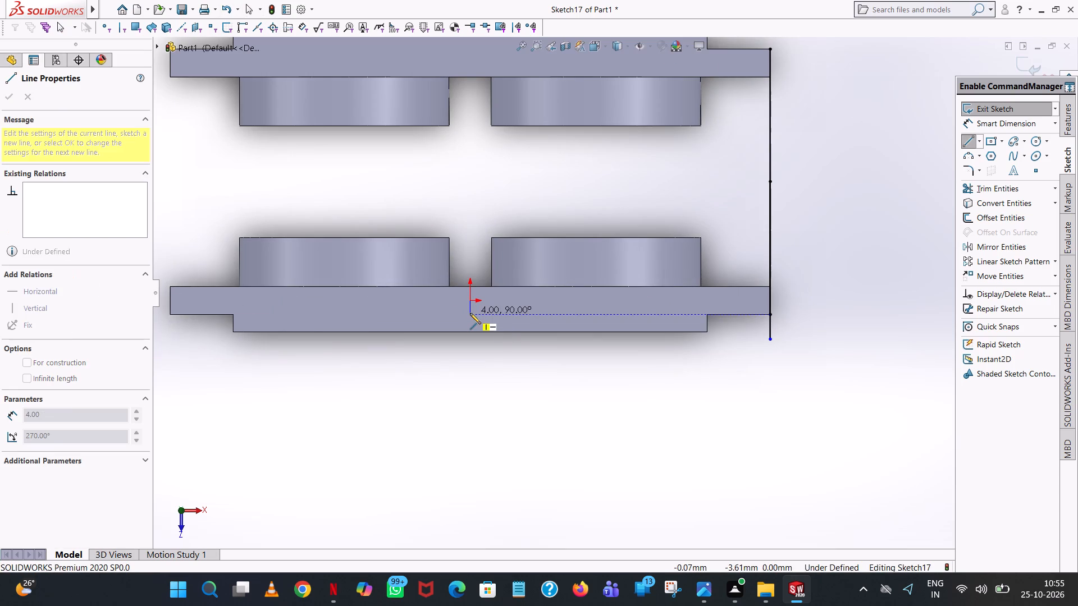
pyautogui.click(470, 313)
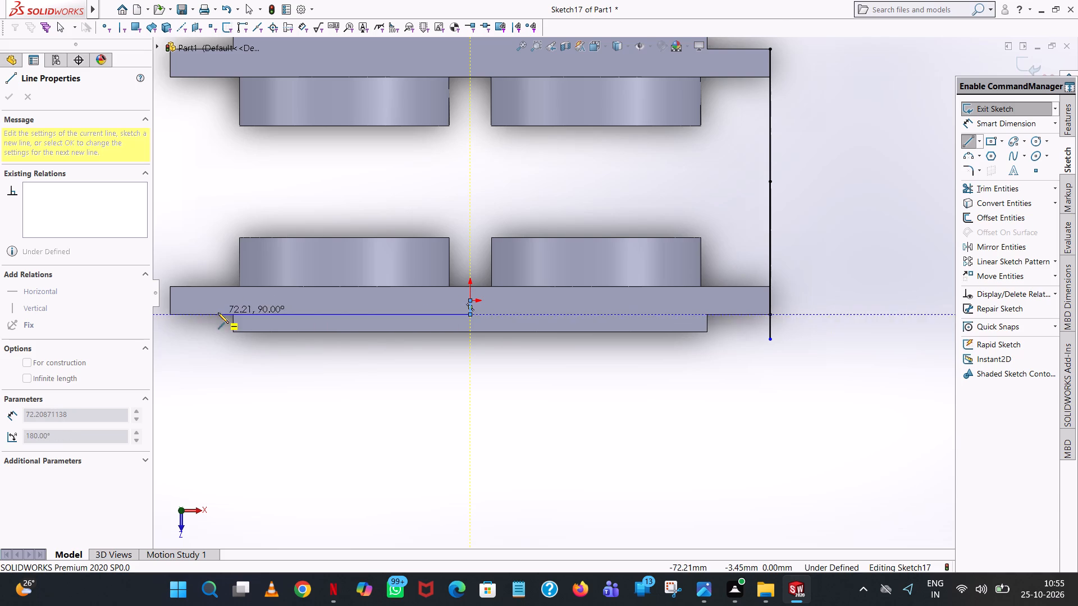
pyautogui.scroll(3, 218, 313)
pyautogui.click(298, 307)
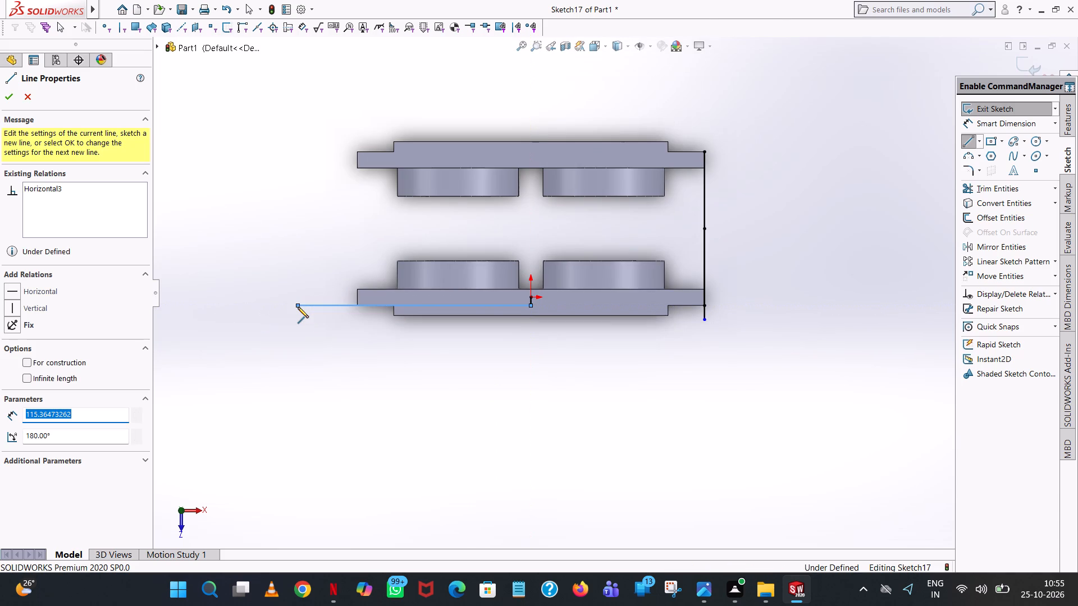
pyautogui.write('176/2')
pyautogui.press('Return')
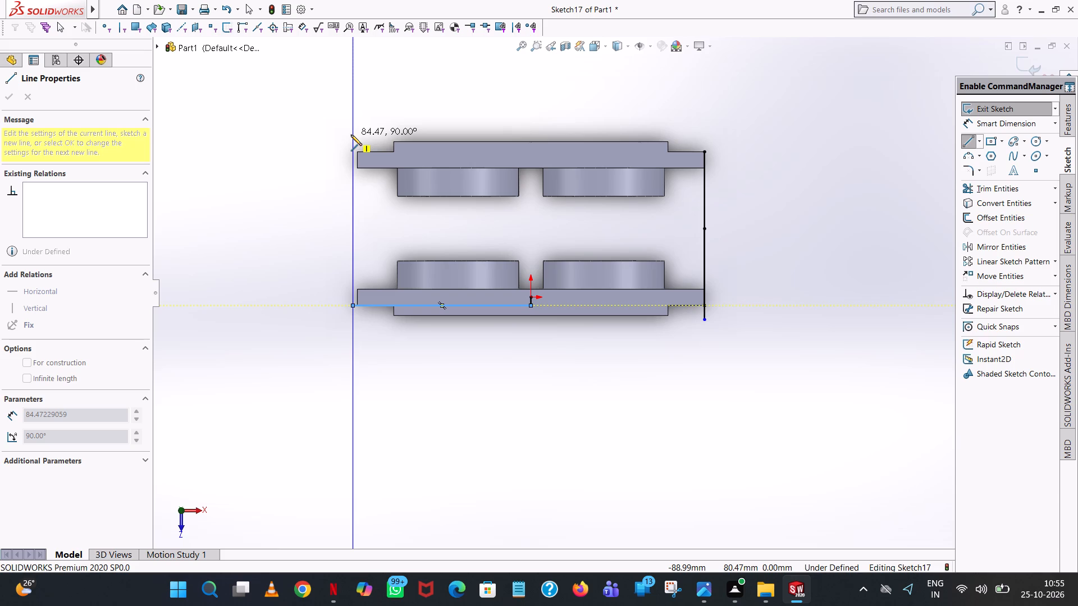
pyautogui.scroll(-2, 351, 135)
pyautogui.scroll(3, 351, 135)
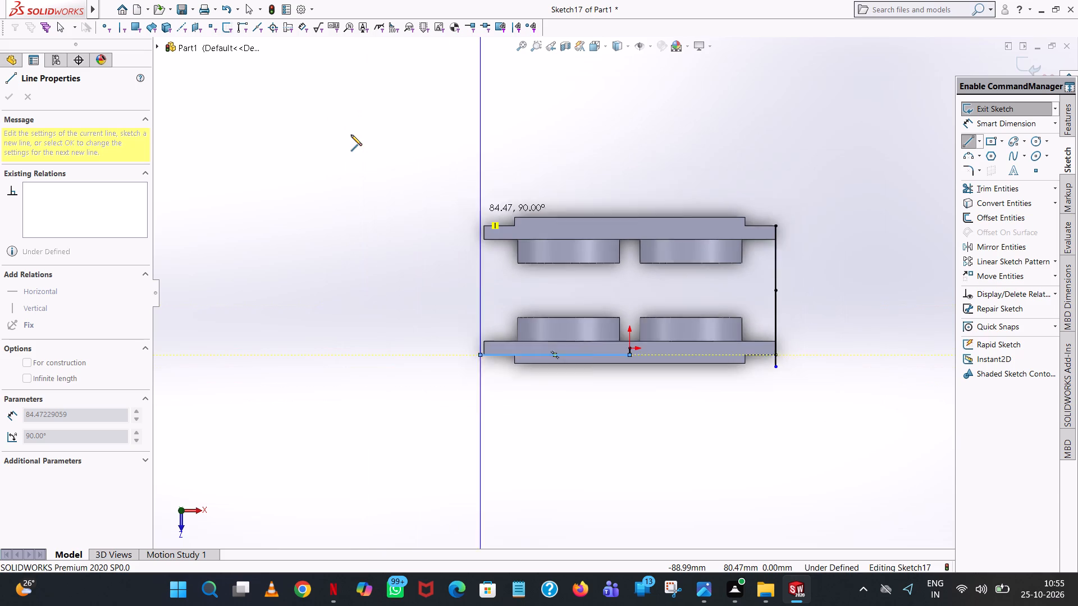
pyautogui.scroll(1, 351, 135)
pyautogui.scroll(-2, 351, 135)
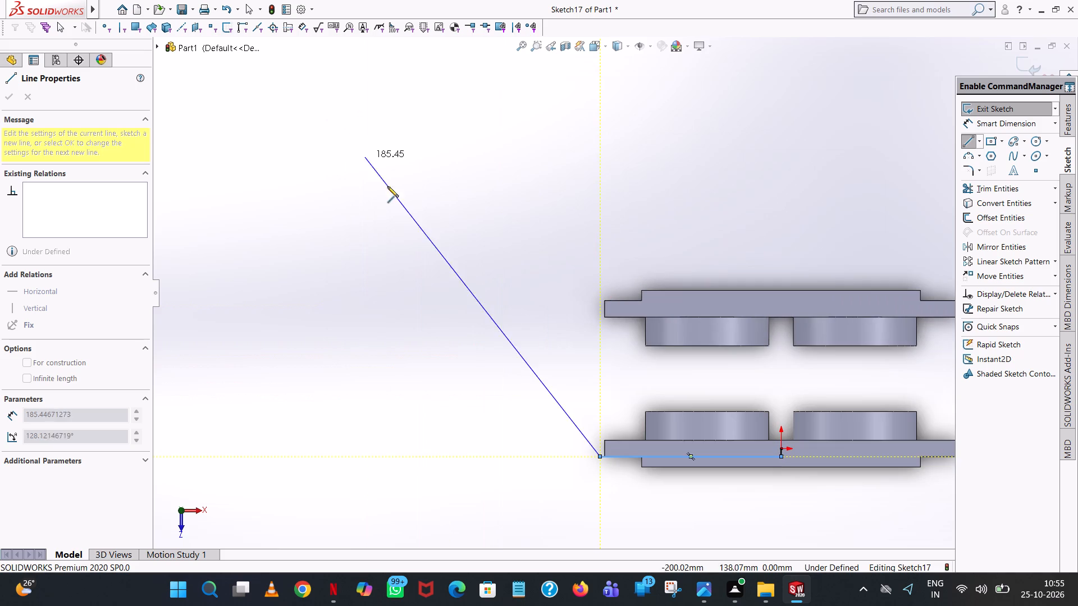
pyautogui.rightClick(490, 319)
pyautogui.click(513, 330)
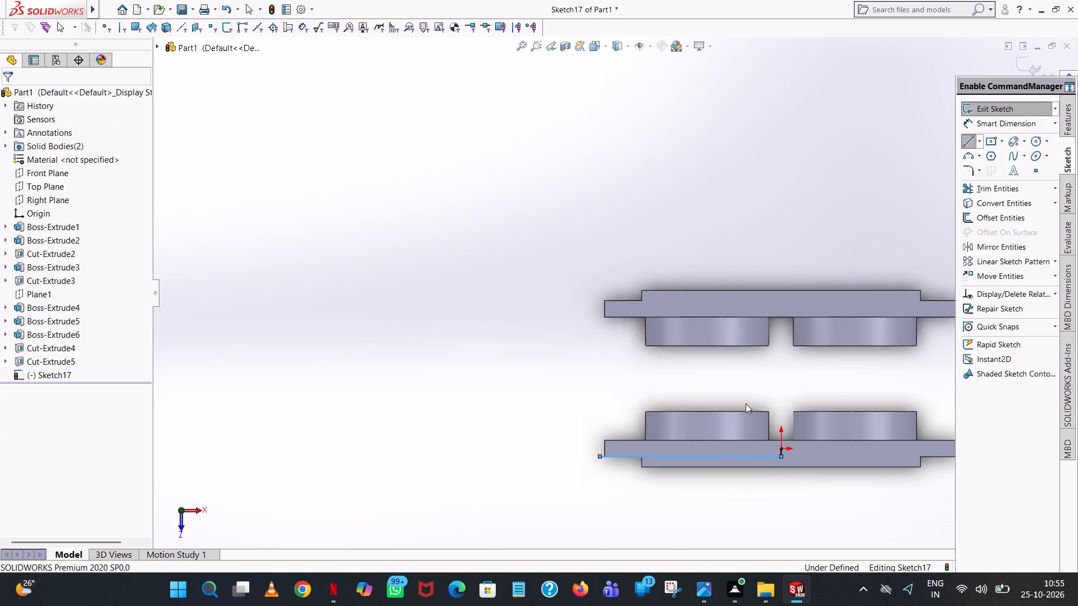
# Sketch a 7 mm vertical line down from the 176/2 mm line's outer end and chain a 176 mm horizontal line across to the right.
pyautogui.scroll(3, 841, 396)
pyautogui.scroll(-4, 812, 406)
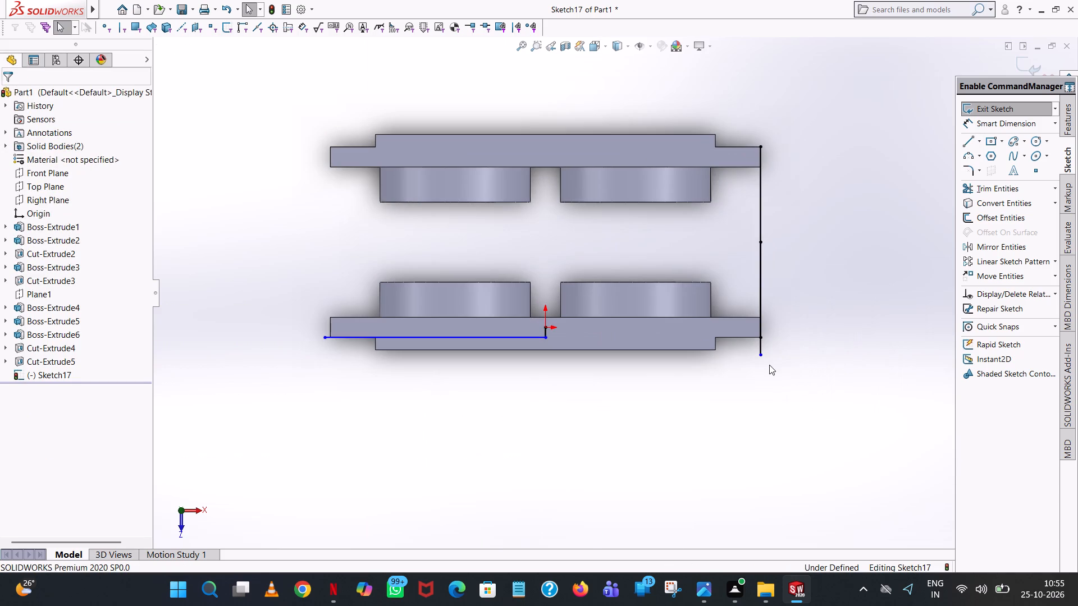
pyautogui.scroll(-3, 769, 365)
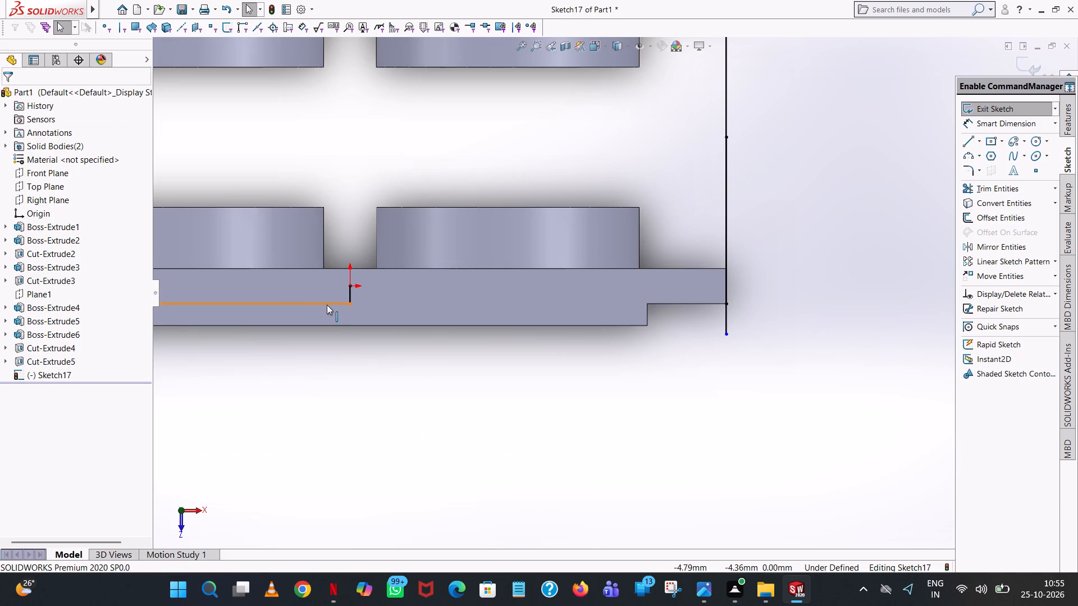
pyautogui.scroll(3, 711, 256)
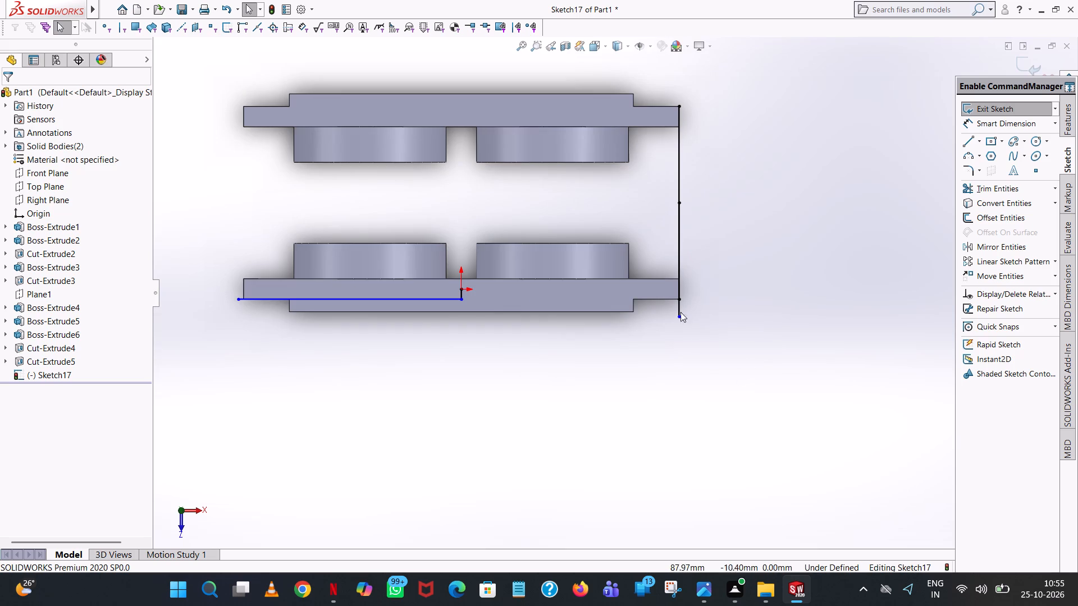
pyautogui.click(969, 137)
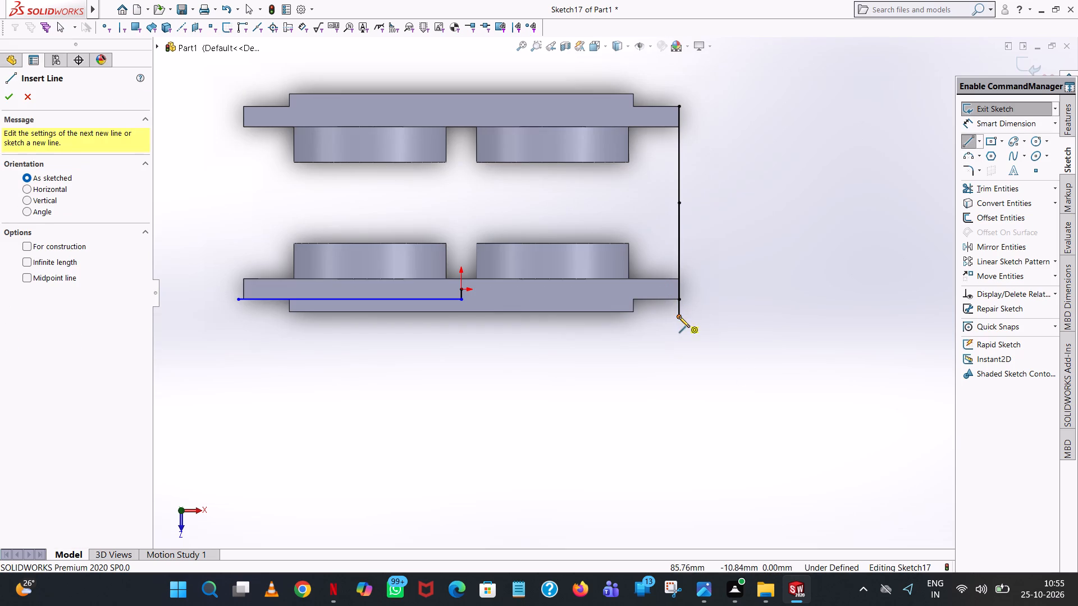
pyautogui.click(8, 97)
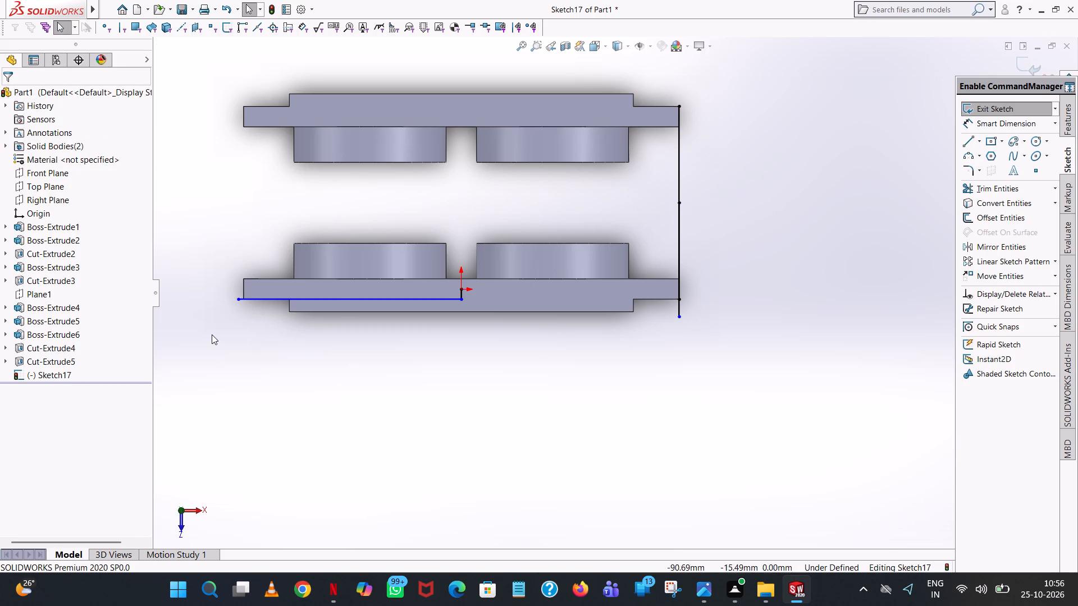
pyautogui.click(966, 142)
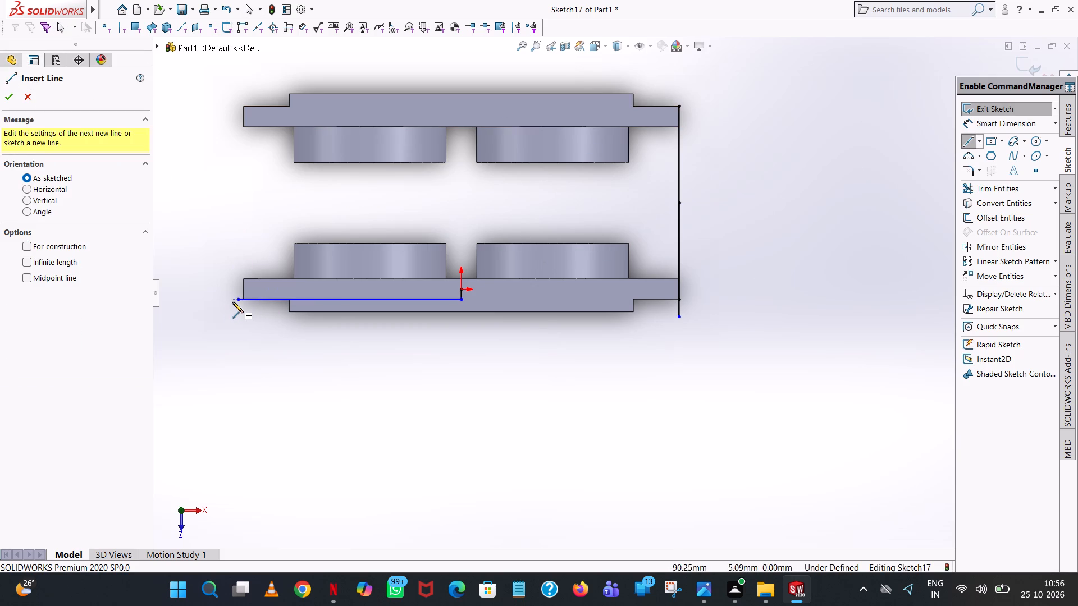
pyautogui.click(236, 299)
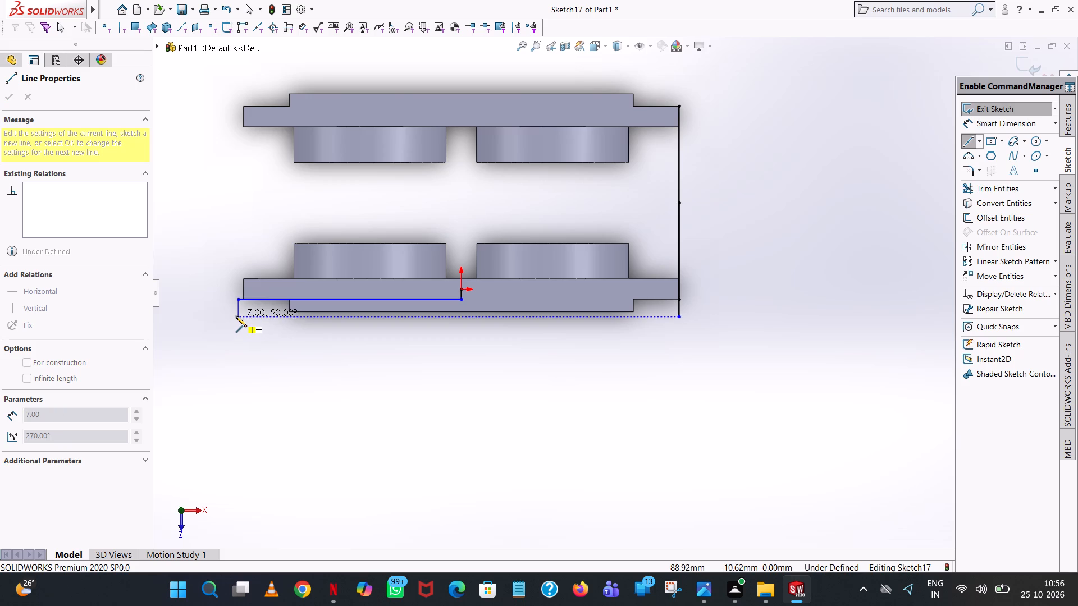
pyautogui.click(236, 315)
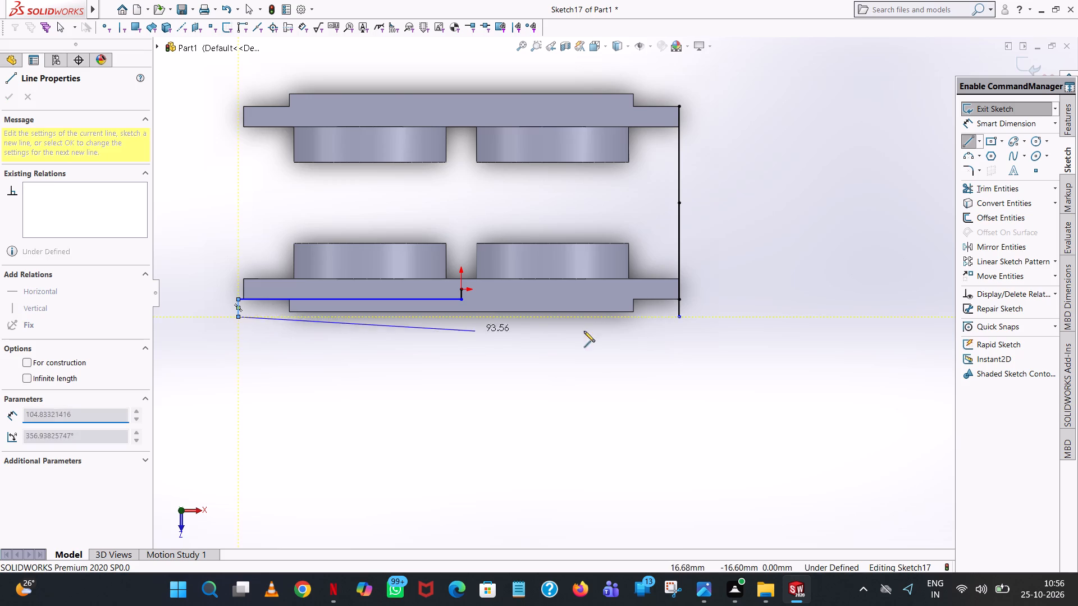
pyautogui.click(811, 318)
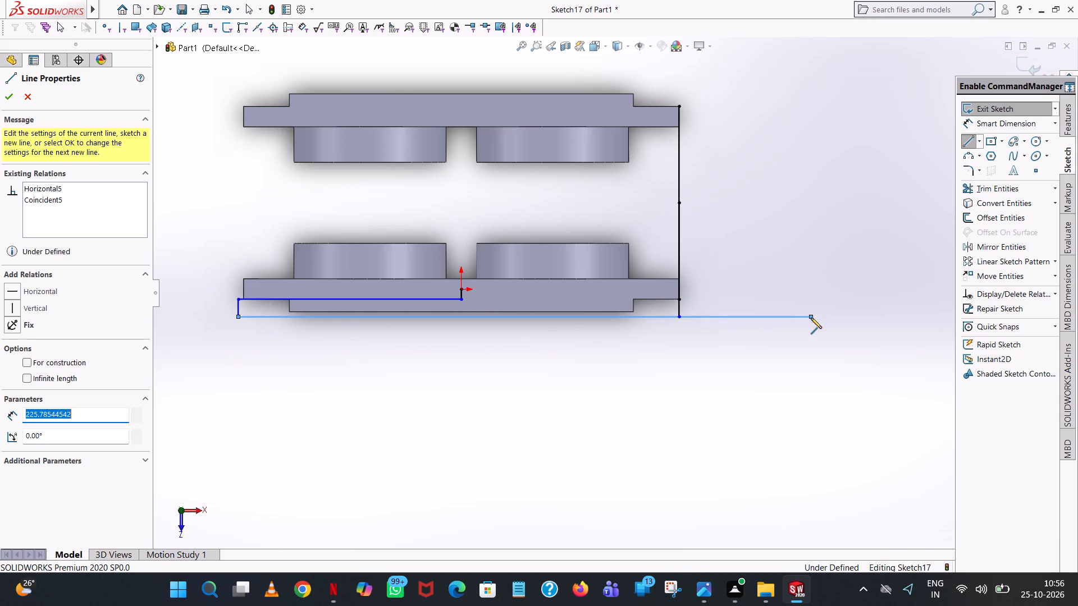
pyautogui.press('1')
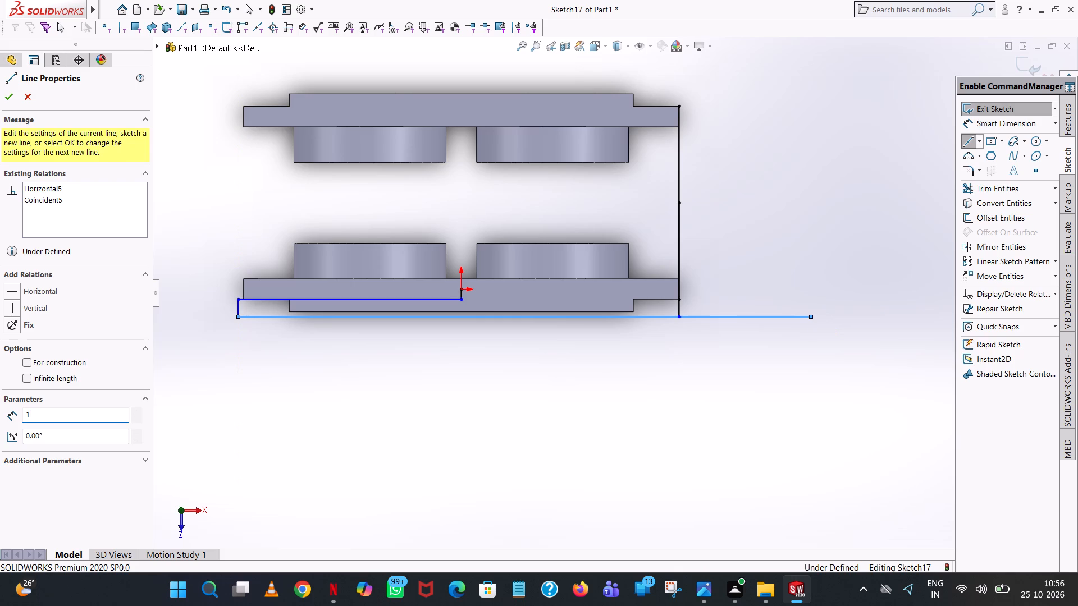
pyautogui.press('7')
pyautogui.press('6')
pyautogui.press('Return')
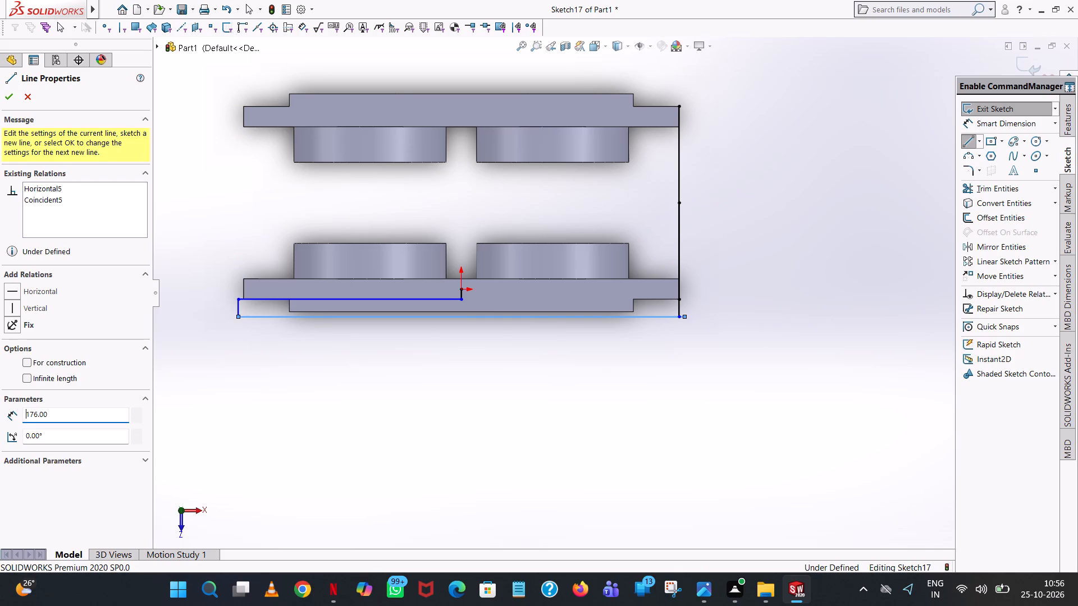
# Continue the chain with a 90 mm vertical line up and a 176 mm horizontal line back, closing the rectangle at its lower-left corner.
pyautogui.scroll(-1, 811, 318)
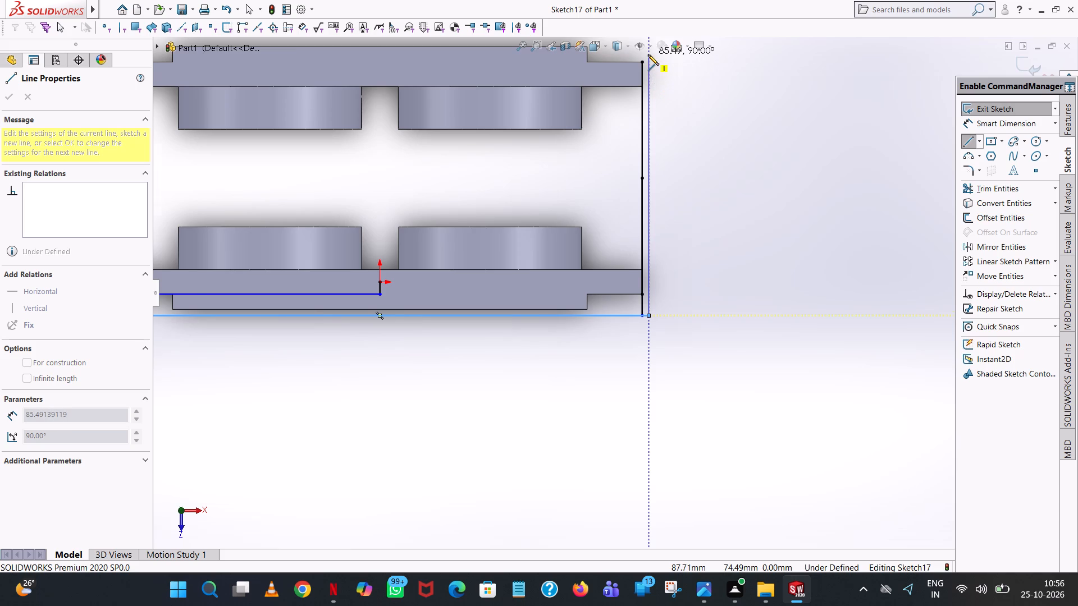
pyautogui.scroll(1, 648, 54)
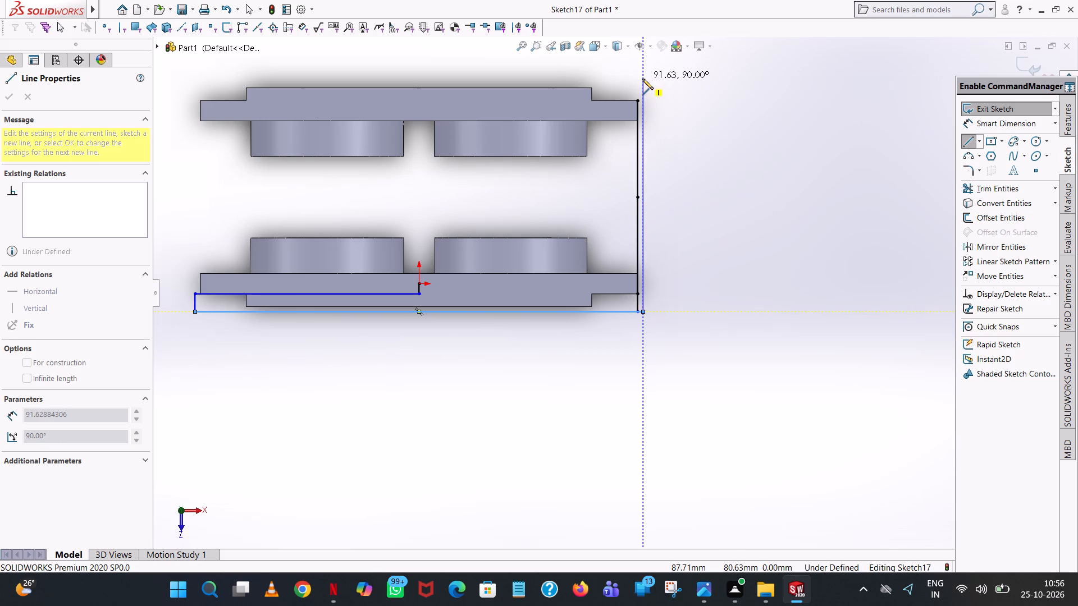
pyautogui.click(642, 79)
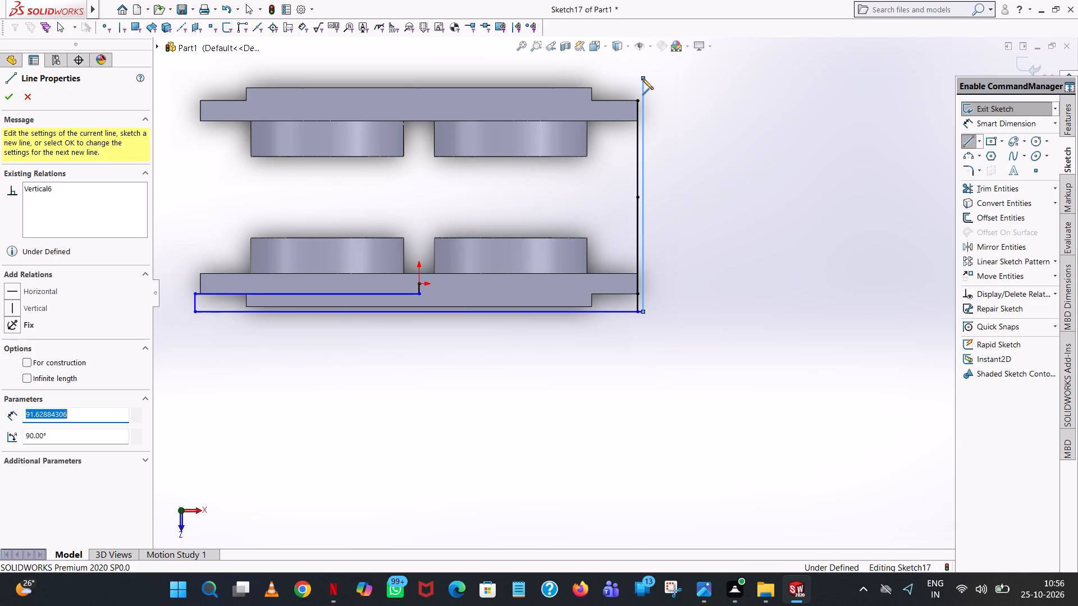
pyautogui.write('90')
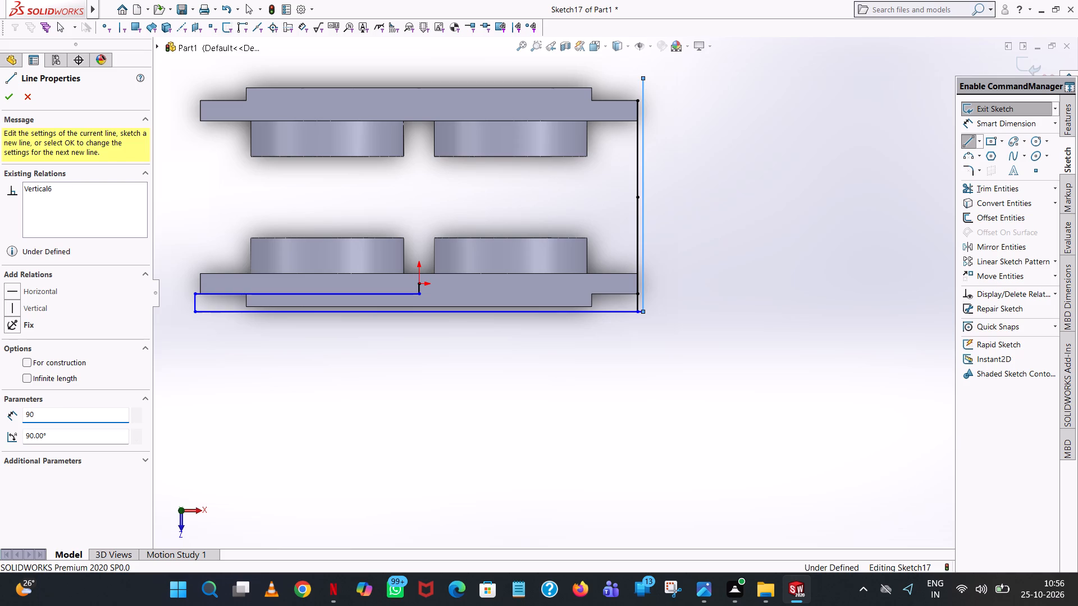
pyautogui.press('Return')
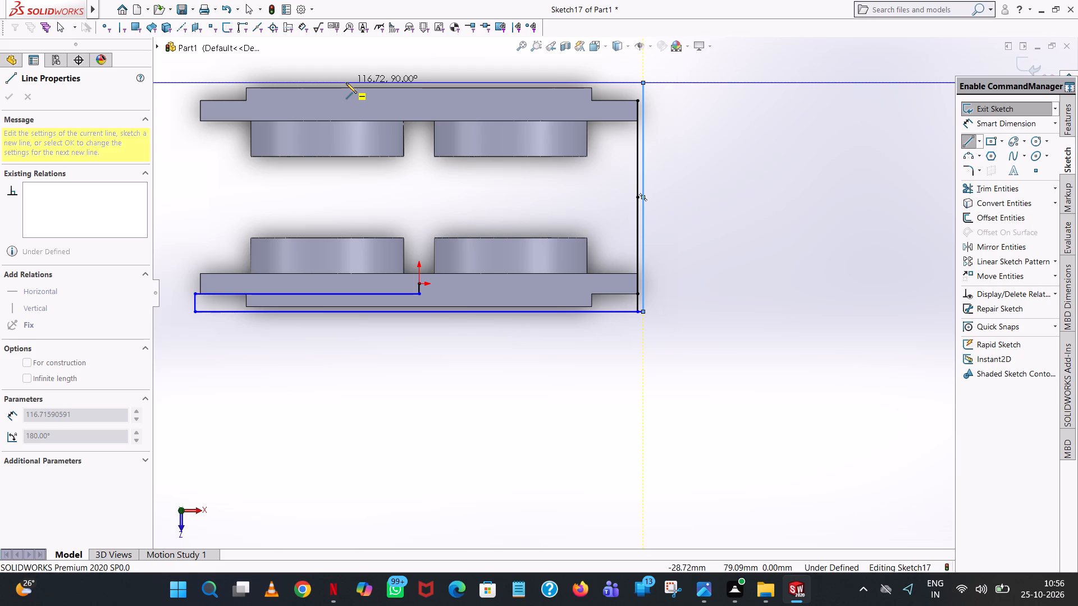
pyautogui.click(346, 82)
pyautogui.write('176')
pyautogui.press('Return')
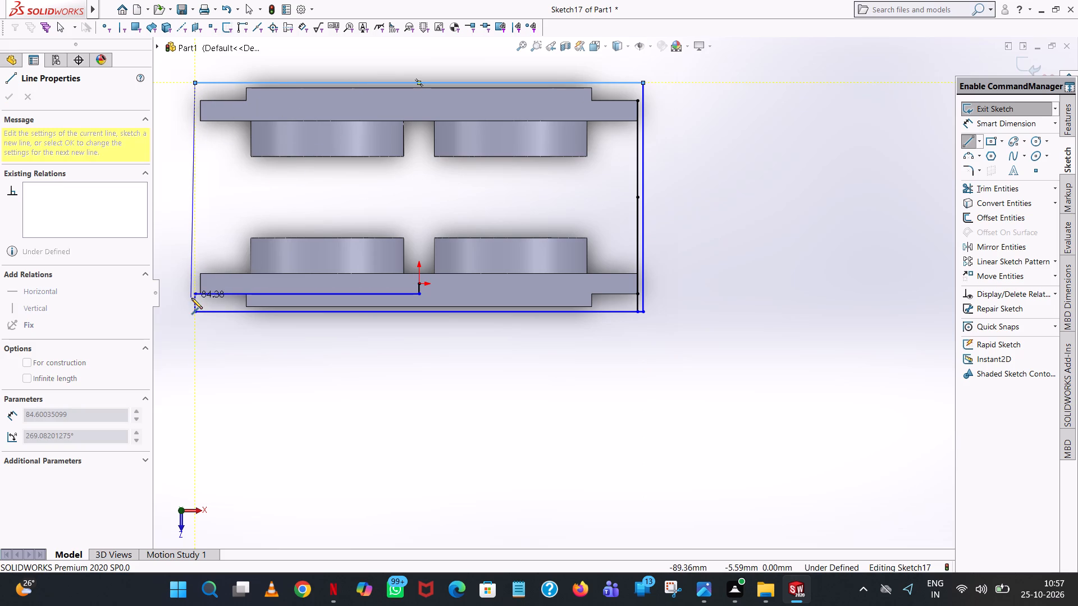
pyautogui.scroll(1, 193, 298)
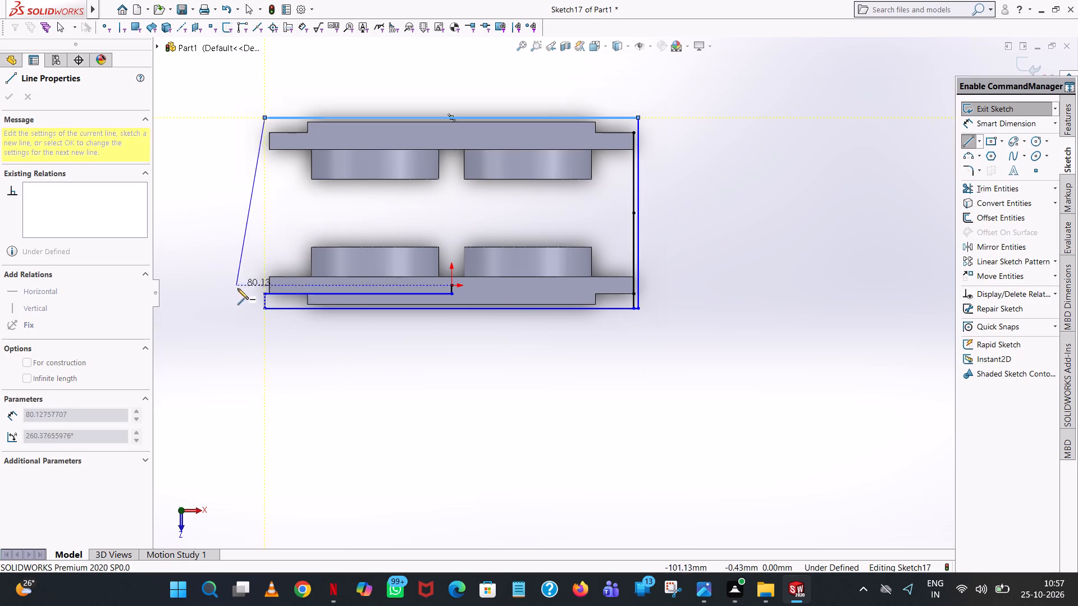
pyautogui.click(264, 308)
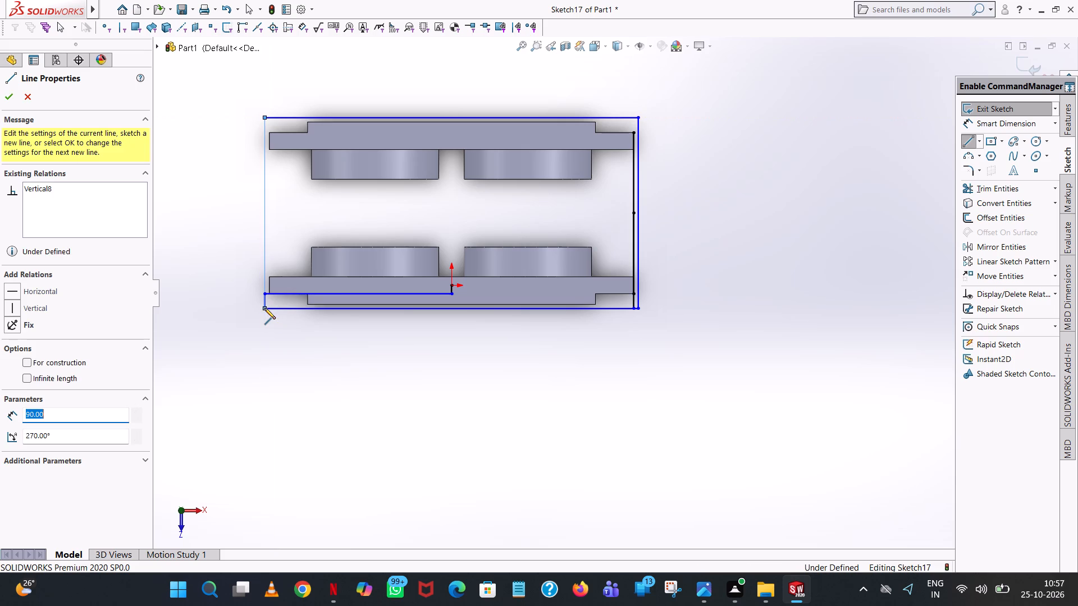
pyautogui.rightClick(264, 308)
pyautogui.click(310, 317)
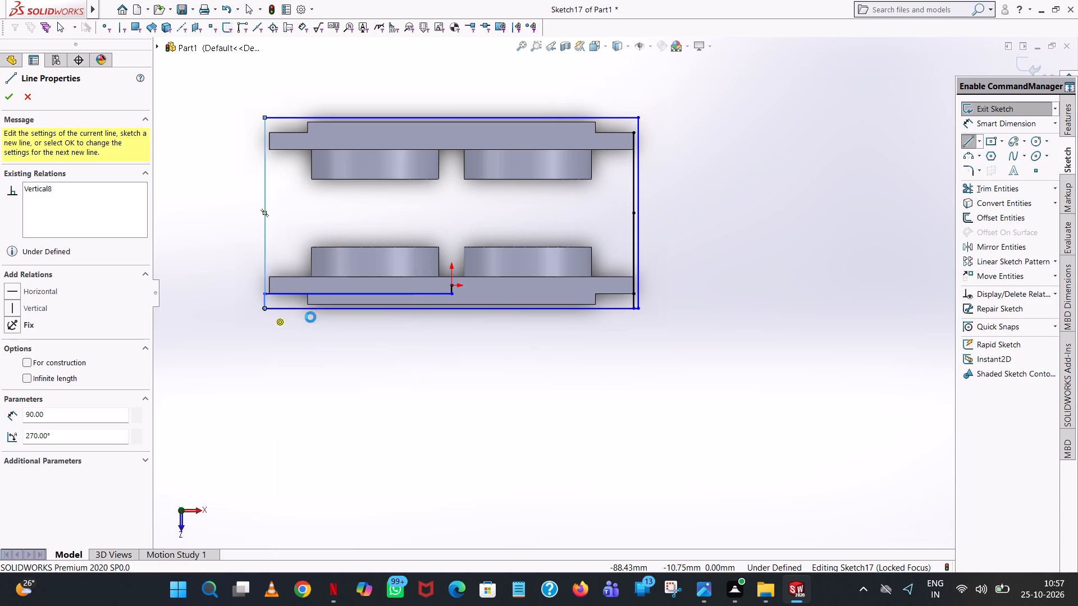
# Trim away the vertical reference lines at the plates' right ends, the two lines at the origin, and the short 7 mm segment.
pyautogui.click(982, 183)
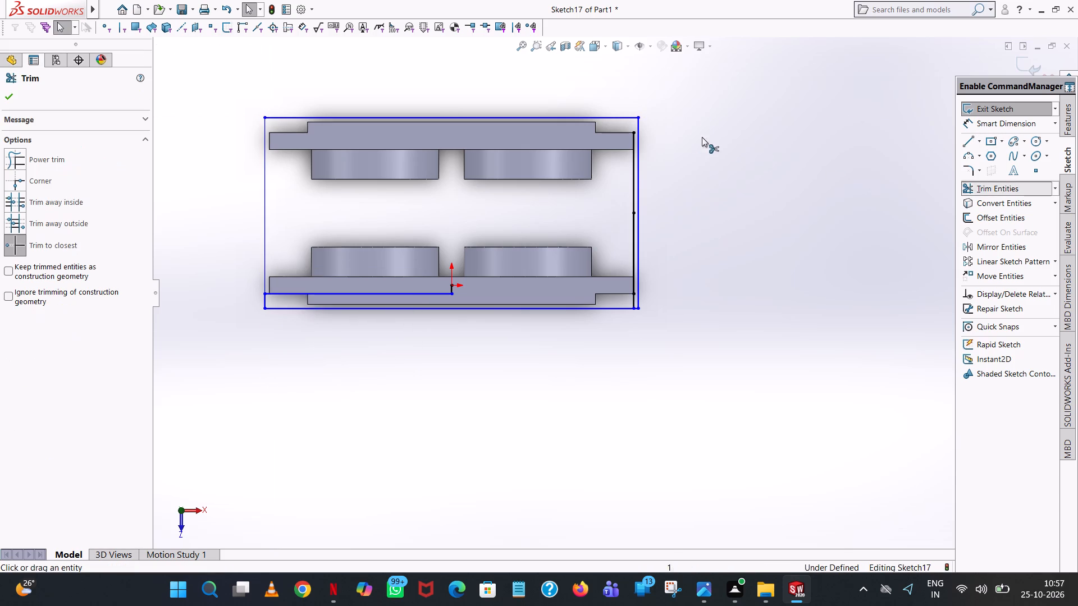
pyautogui.click(633, 167)
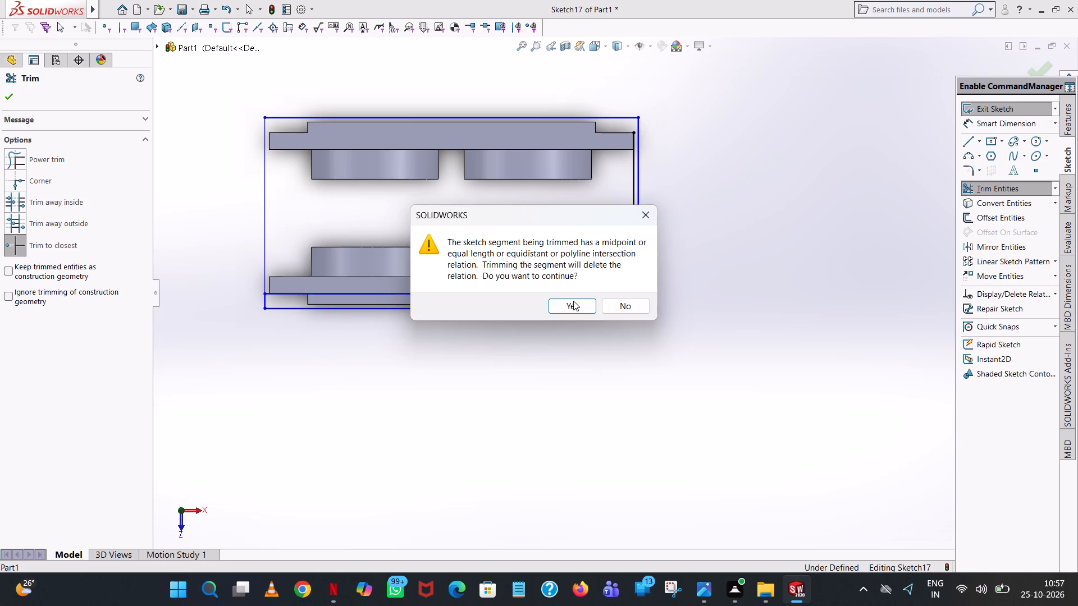
pyautogui.click(573, 301)
pyautogui.click(633, 225)
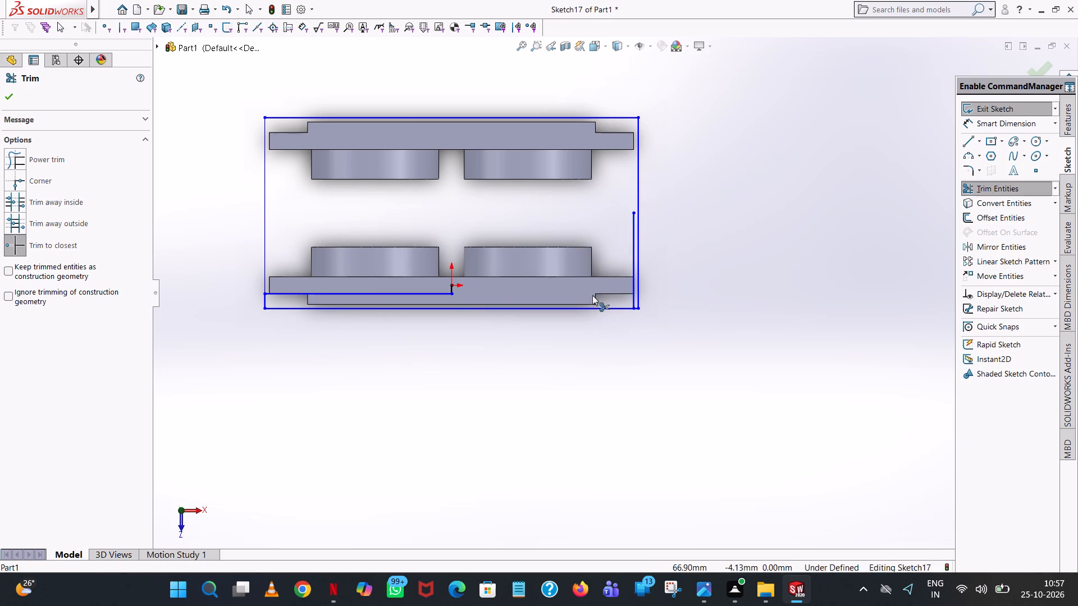
pyautogui.click(631, 251)
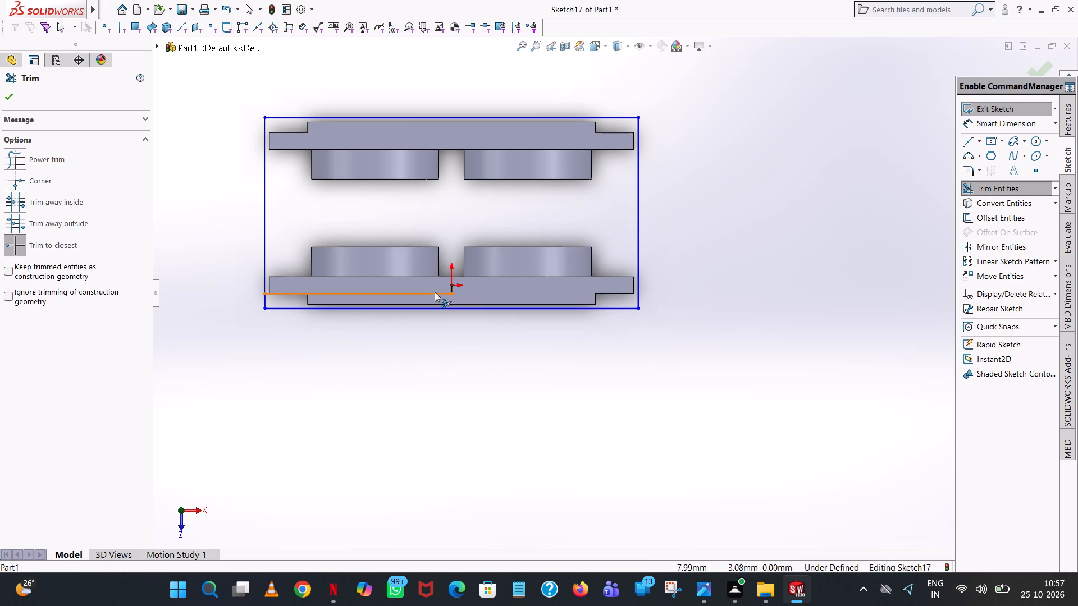
pyautogui.click(435, 292)
pyautogui.click(453, 287)
pyautogui.scroll(-6, 282, 284)
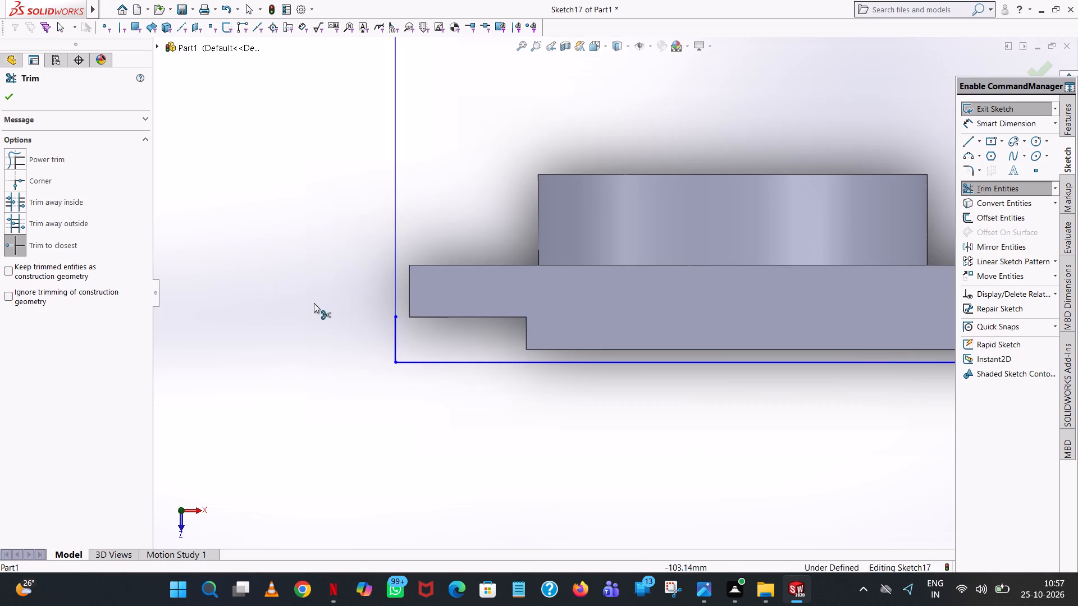
pyautogui.click(394, 339)
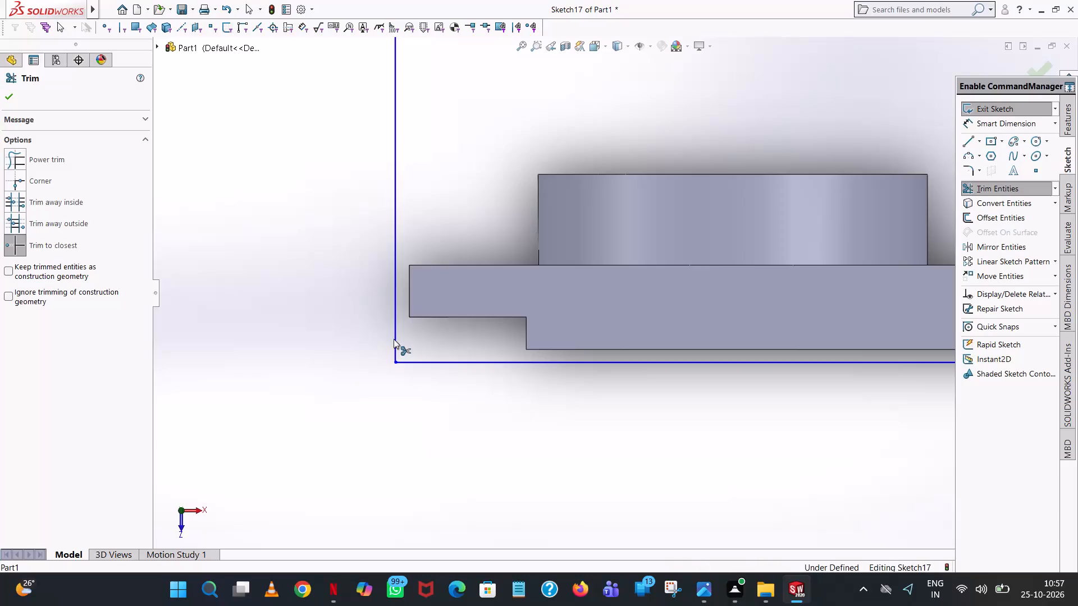
# Extrude the 176 by 90 mm rectangle as a blind boss 12 mm deep.
pyautogui.scroll(7, 546, 278)
pyautogui.scroll(-1, 731, 222)
pyautogui.scroll(2, 731, 222)
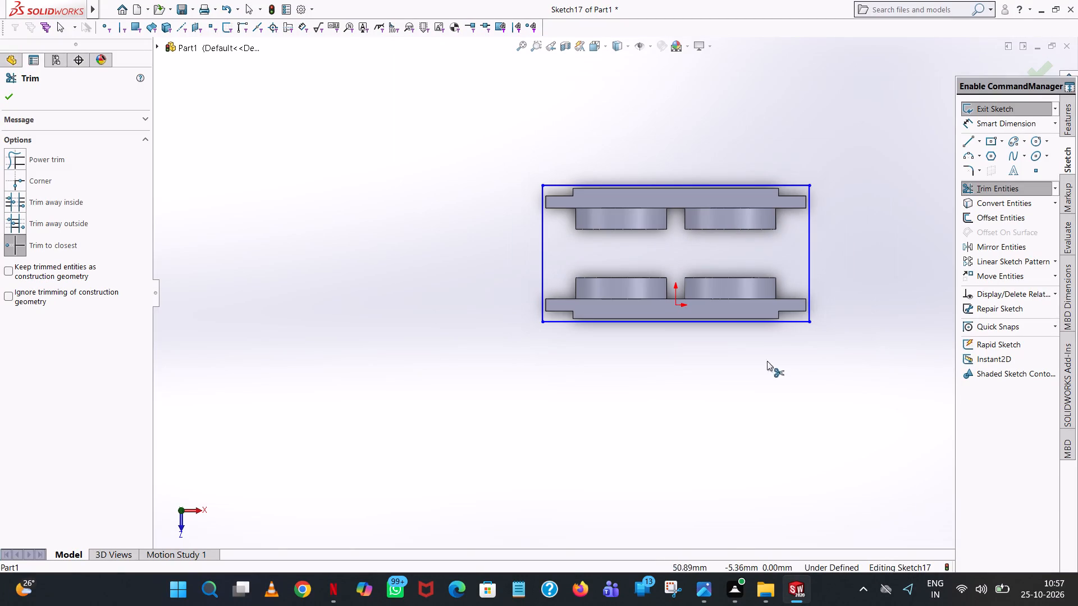
pyautogui.moveTo(748, 507); pyautogui.dragTo(752, 212, button='middle')
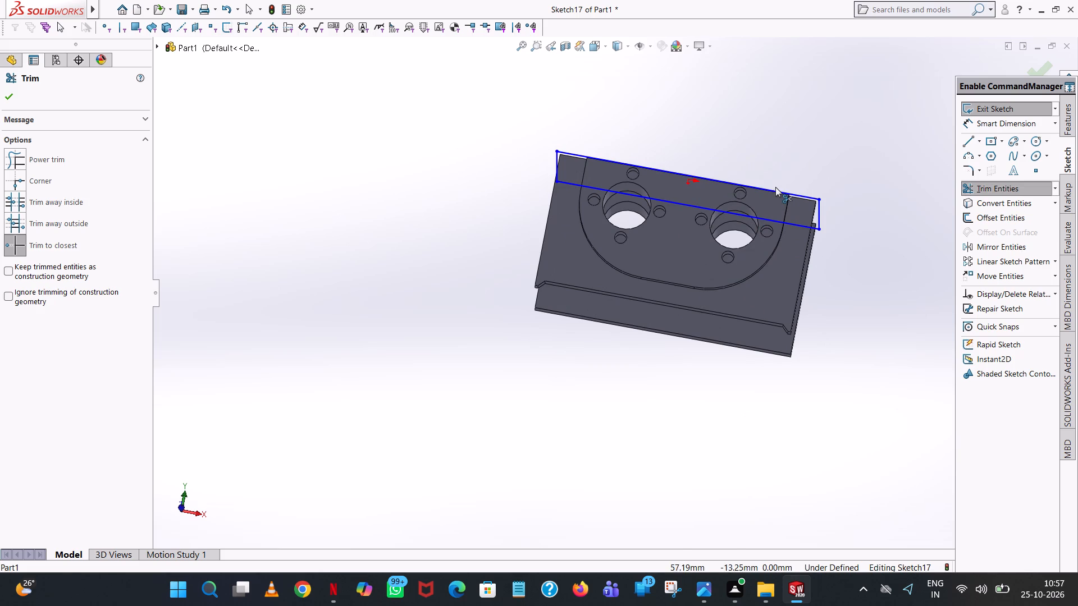
pyautogui.moveTo(859, 185); pyautogui.dragTo(769, 327, button='middle')
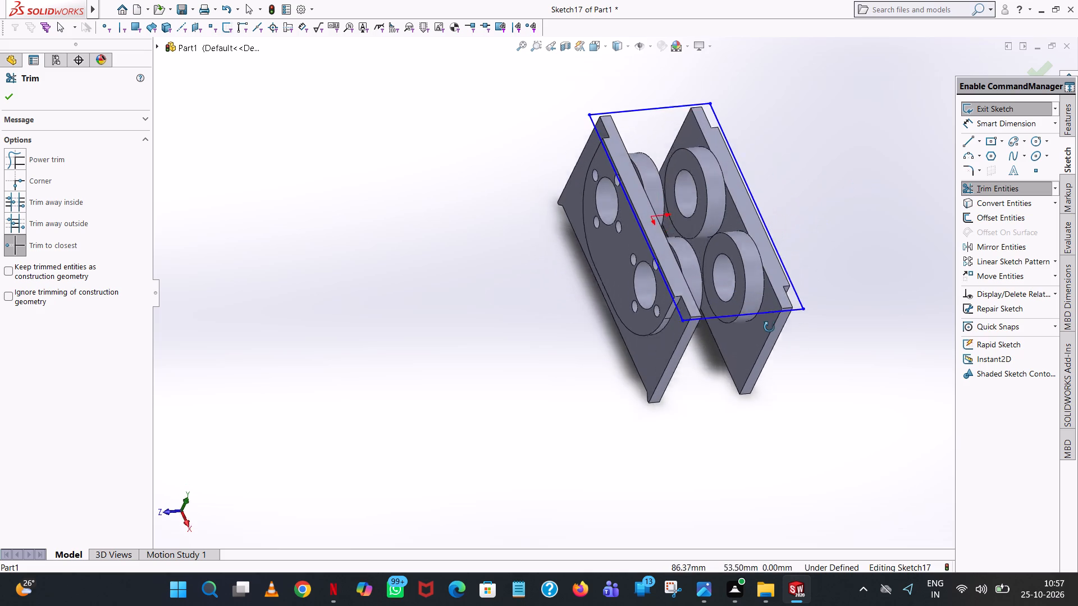
pyautogui.moveTo(769, 327); pyautogui.dragTo(757, 408, button='middle')
pyautogui.click(1067, 120)
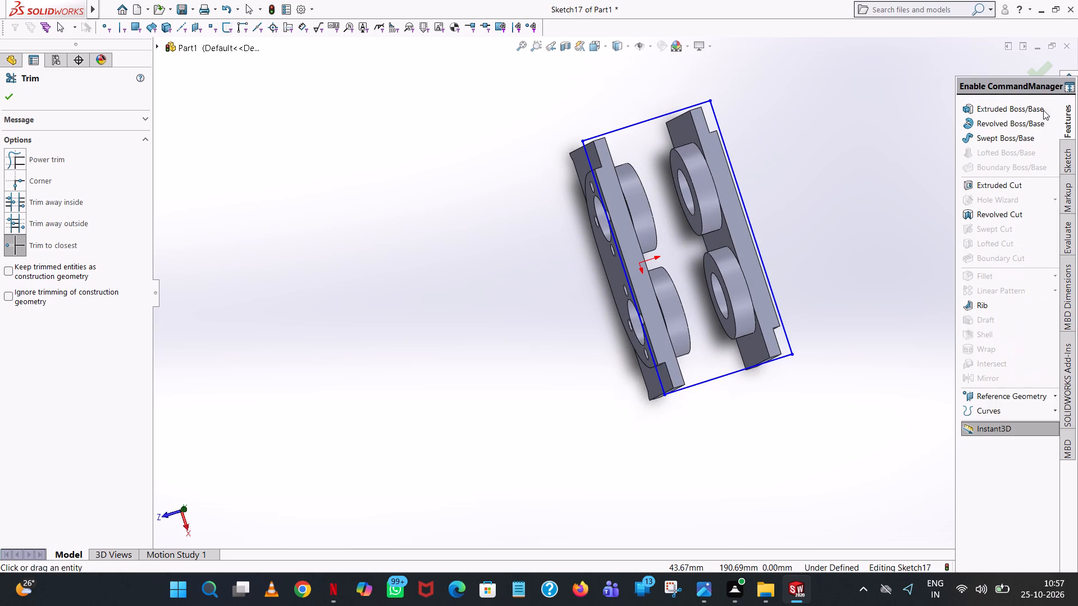
pyautogui.click(1031, 109)
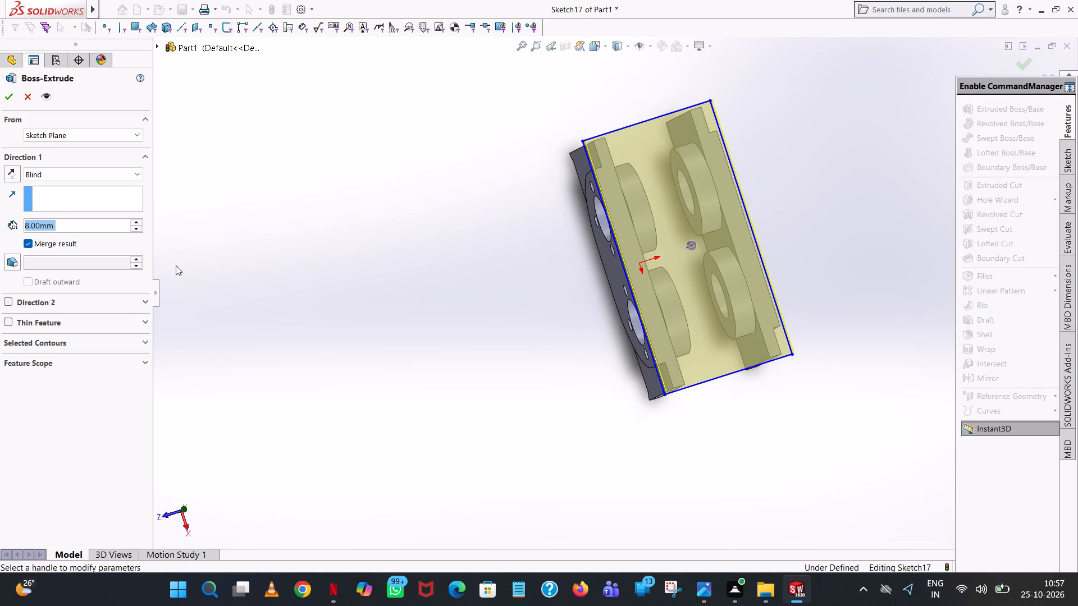
pyautogui.write('12')
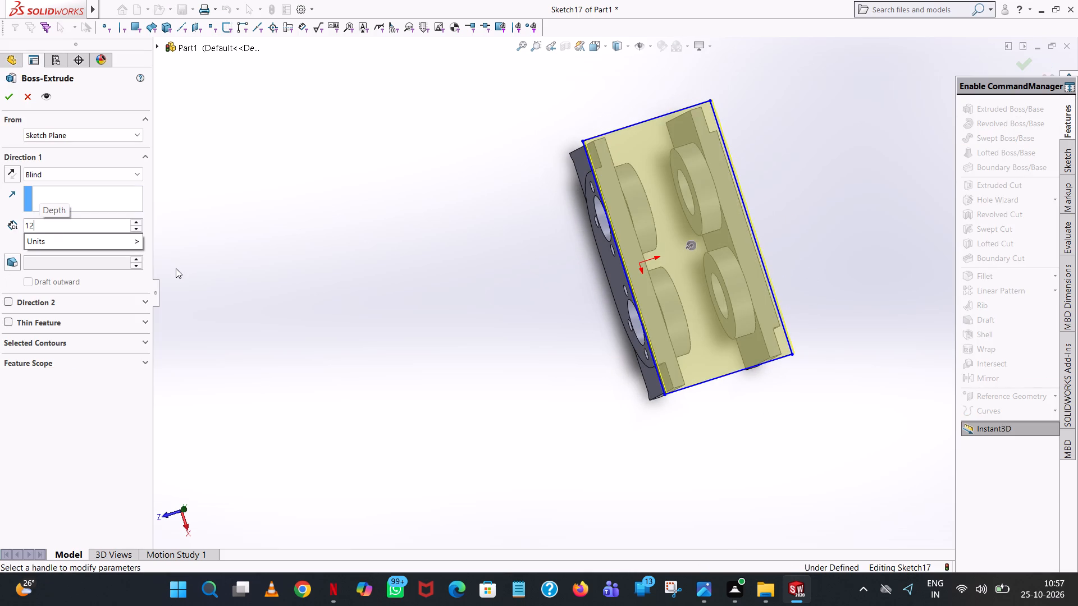
pyautogui.press('Return')
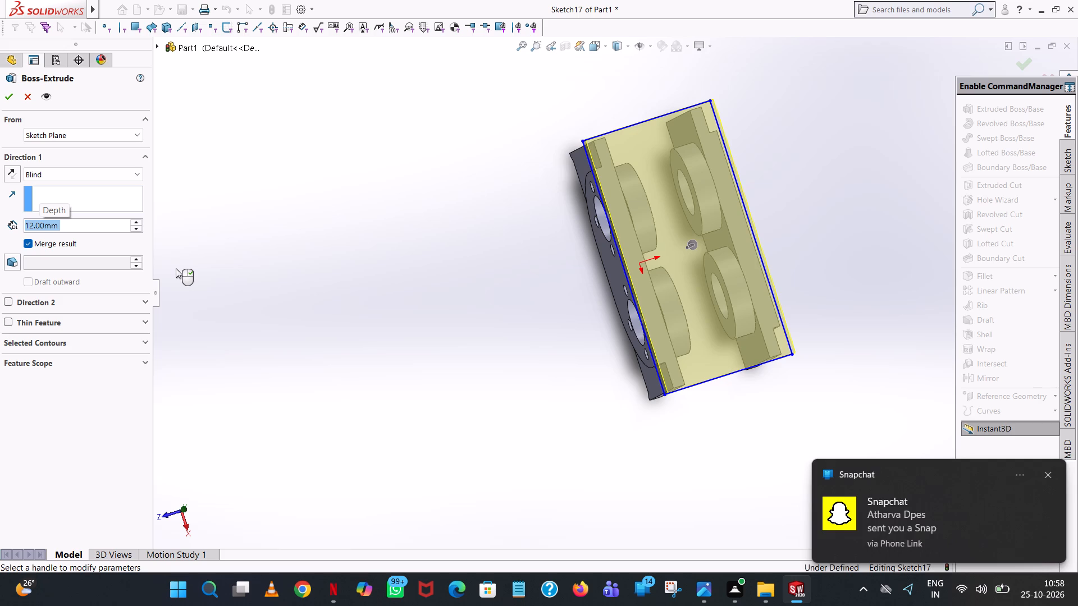
pyautogui.rightClick(176, 268)
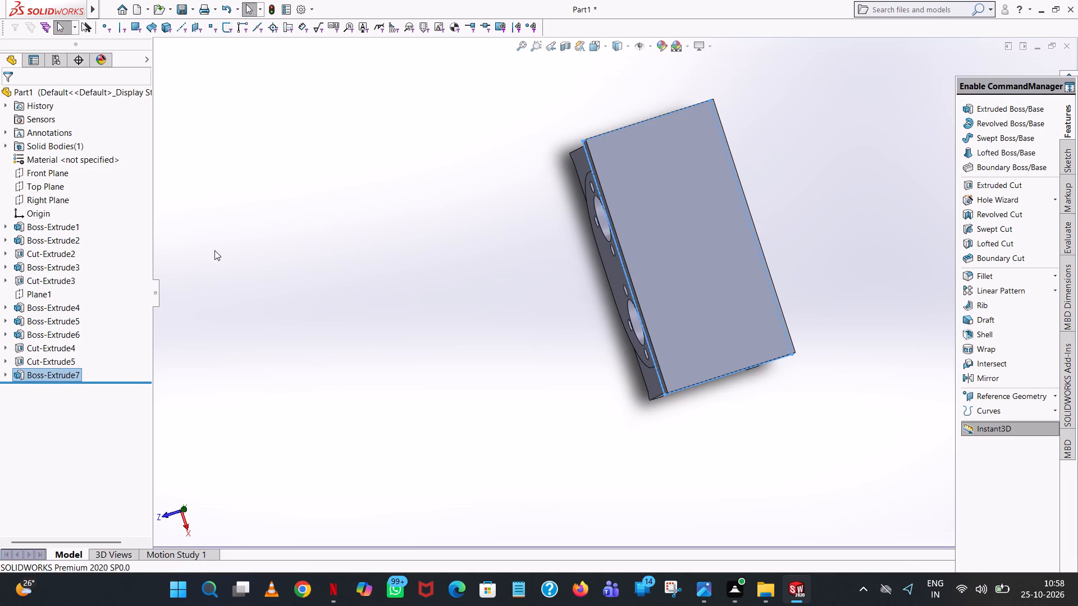
# Undo the 12 mm extrusion and return to editing the rectangle's sketch.
pyautogui.click(225, 2)
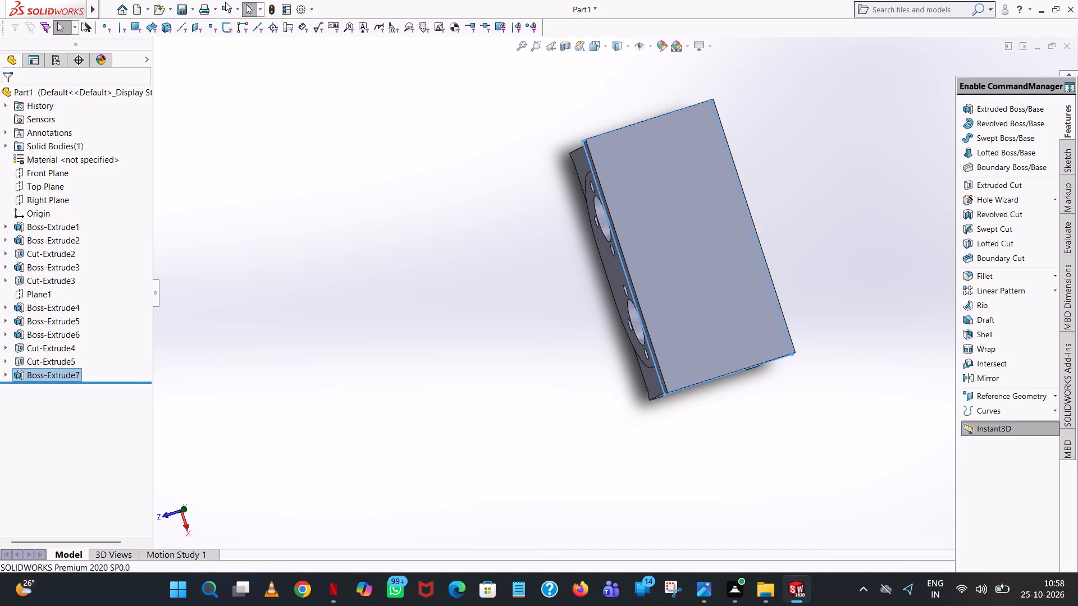
pyautogui.click(220, 9)
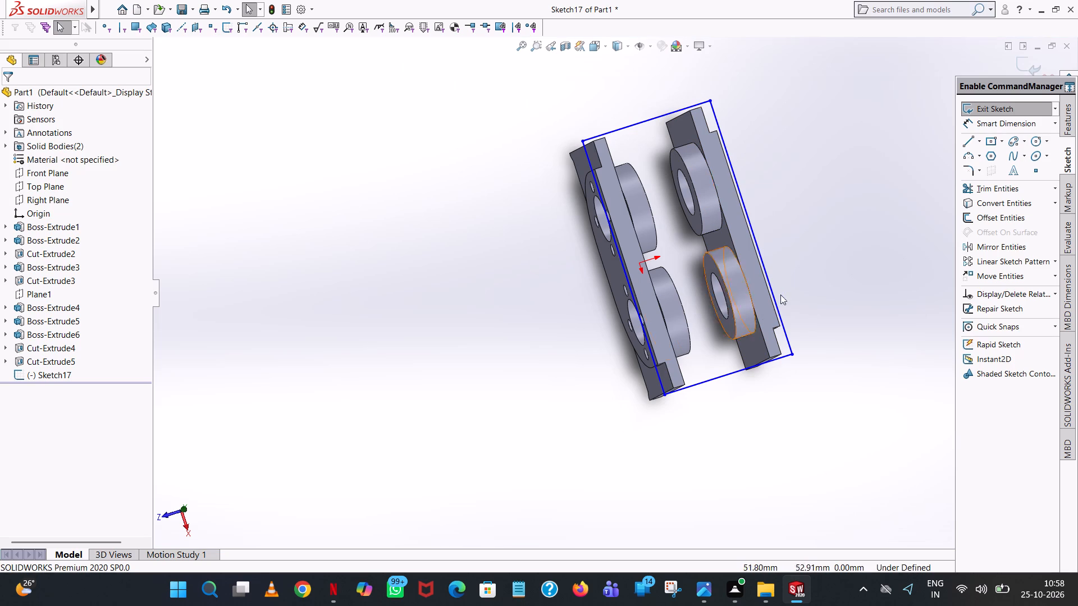
# In the top view, dimension the rectangle's upper long edge and its left short edge, keeping their drawn lengths.
pyautogui.scroll(-1, 816, 277)
pyautogui.moveTo(816, 277); pyautogui.dragTo(812, 313, button='middle')
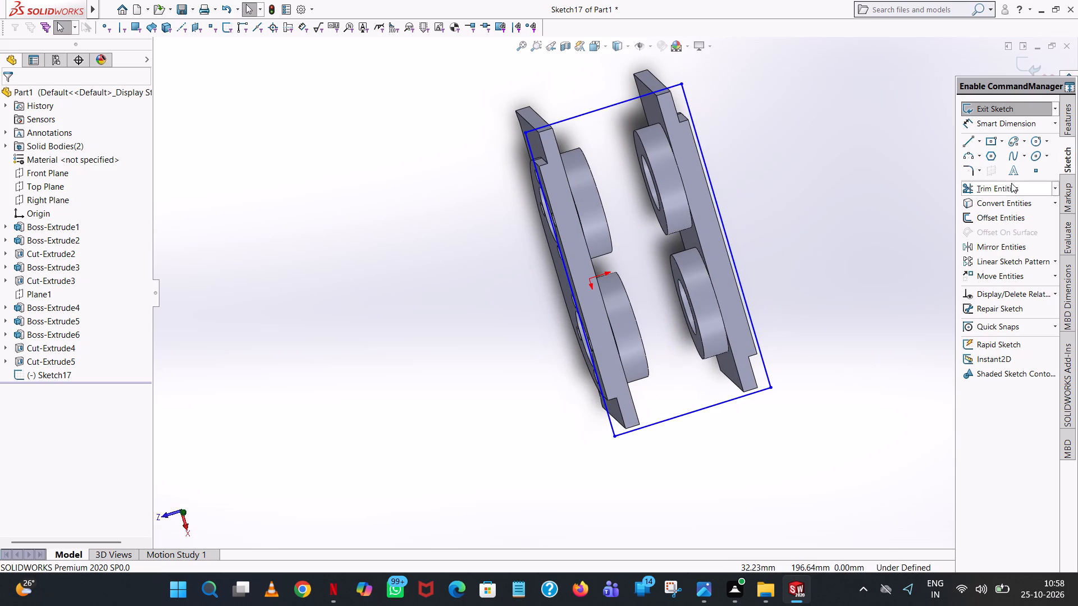
pyautogui.click(605, 47)
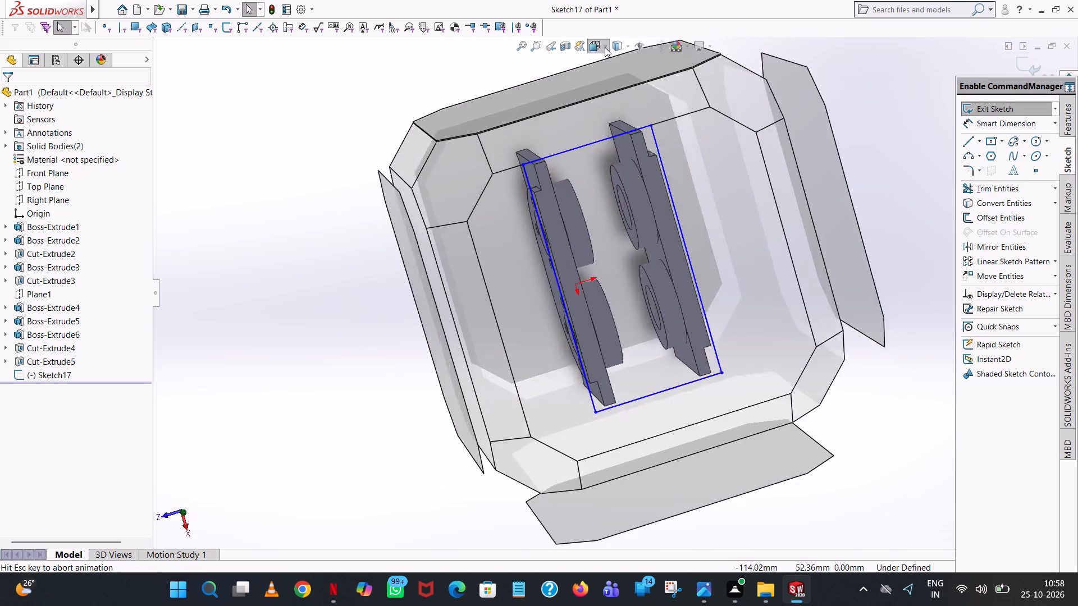
pyautogui.click(663, 111)
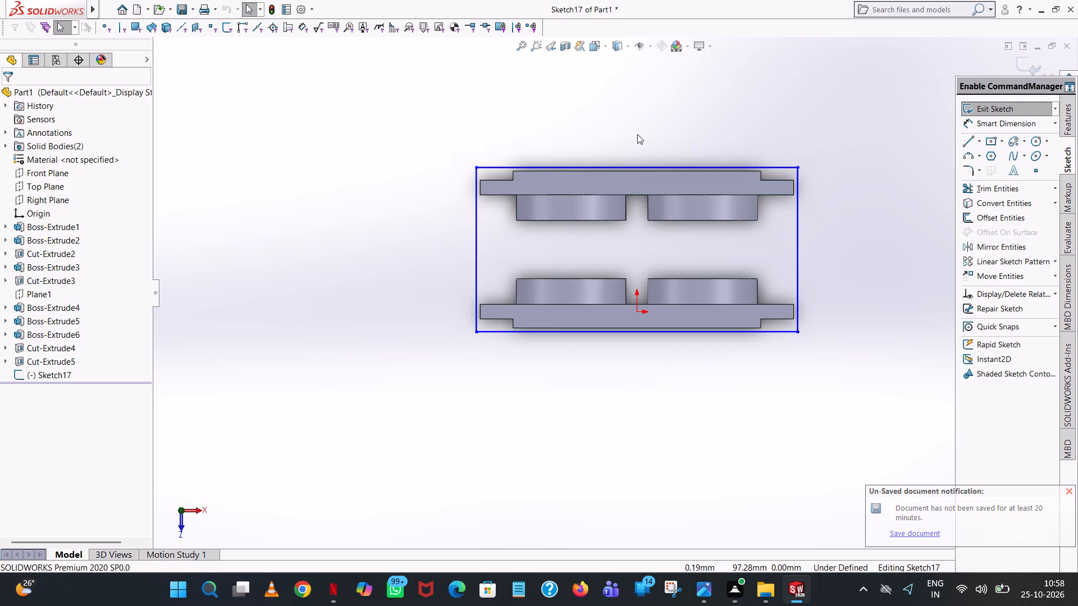
pyautogui.click(998, 123)
pyautogui.click(668, 166)
pyautogui.click(667, 106)
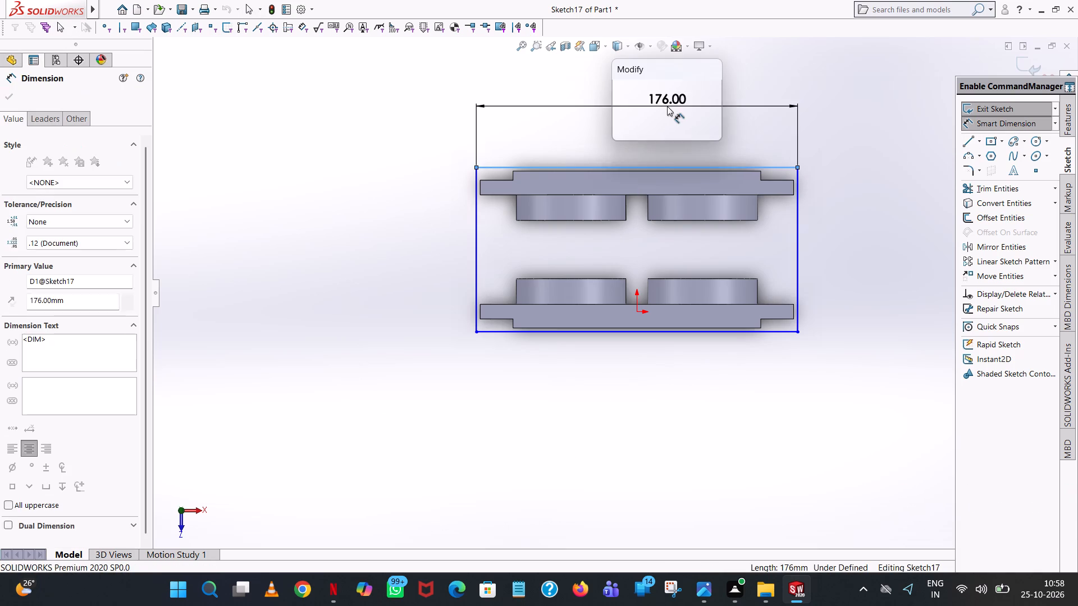
pyautogui.click(614, 89)
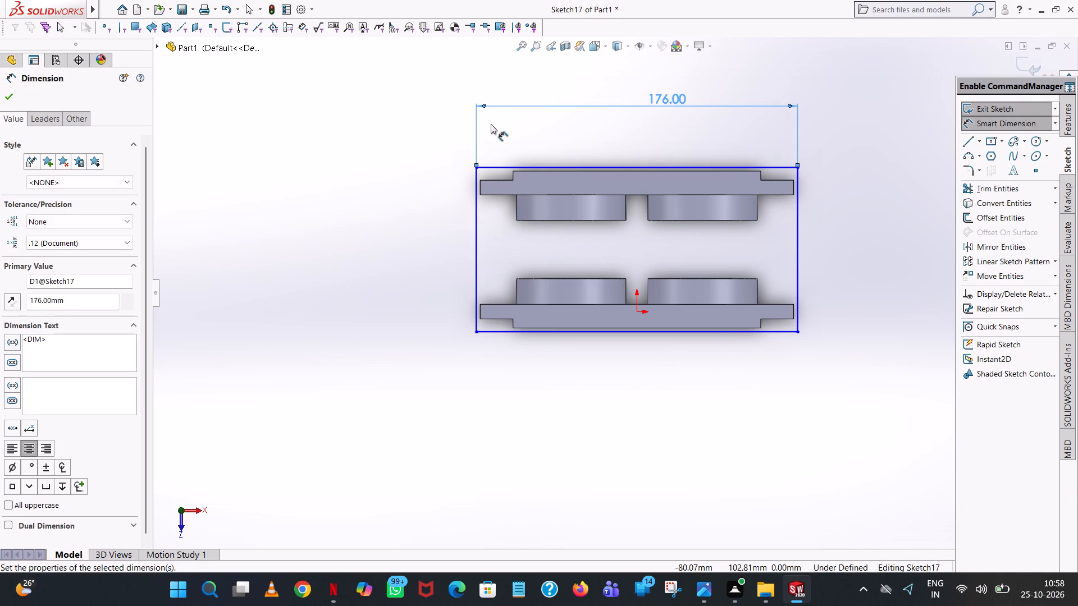
pyautogui.click(417, 172)
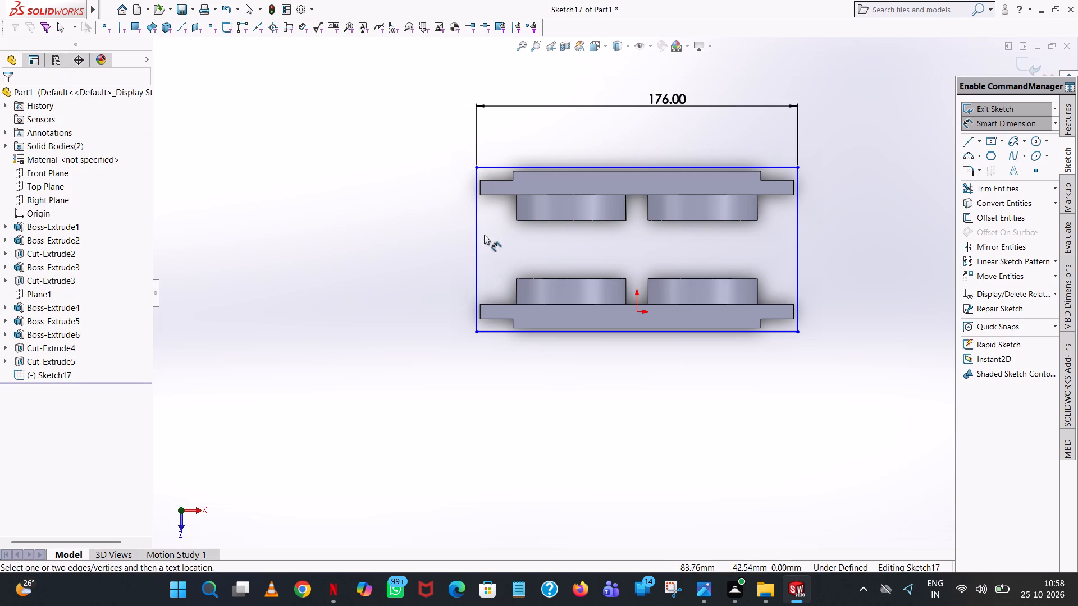
pyautogui.click(477, 233)
pyautogui.click(308, 223)
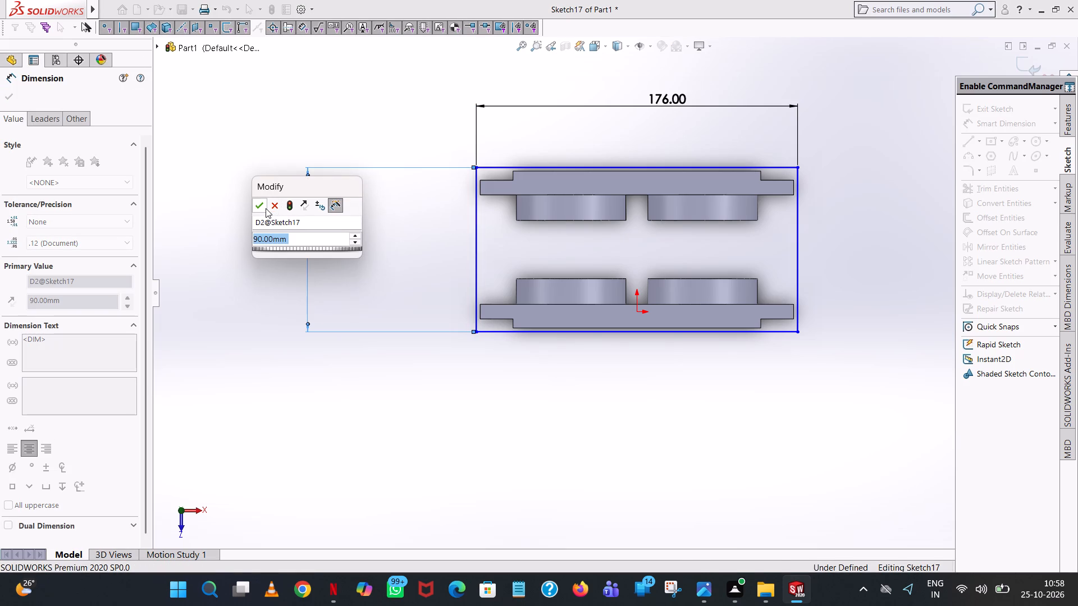
pyautogui.click(257, 206)
pyautogui.click(313, 97)
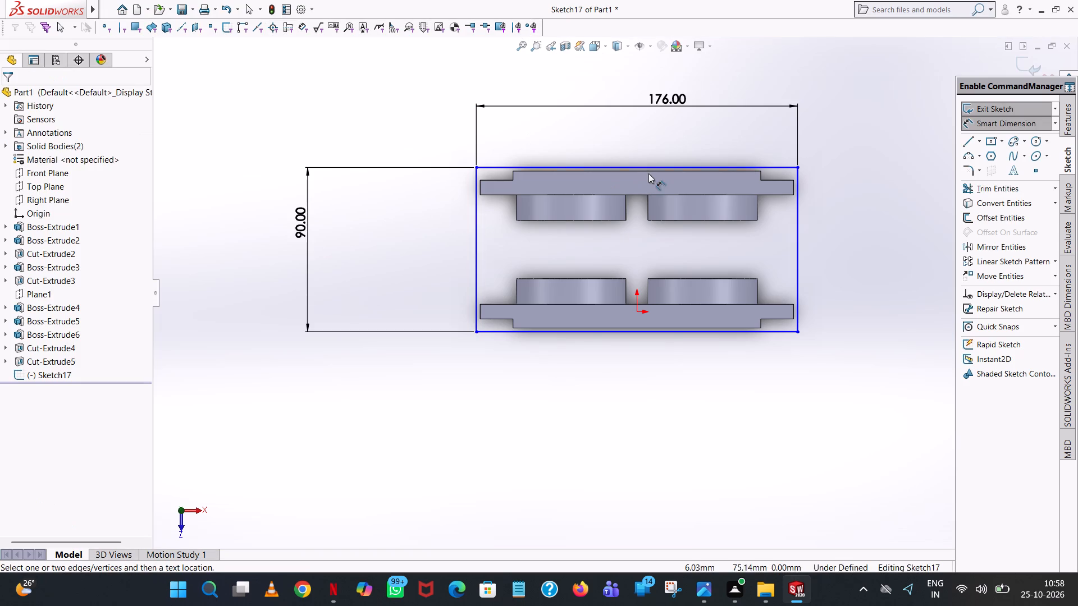
# Locate the rectangle with dimensions from the origin to its upper long edge and to its left short edge.
pyautogui.click(650, 168)
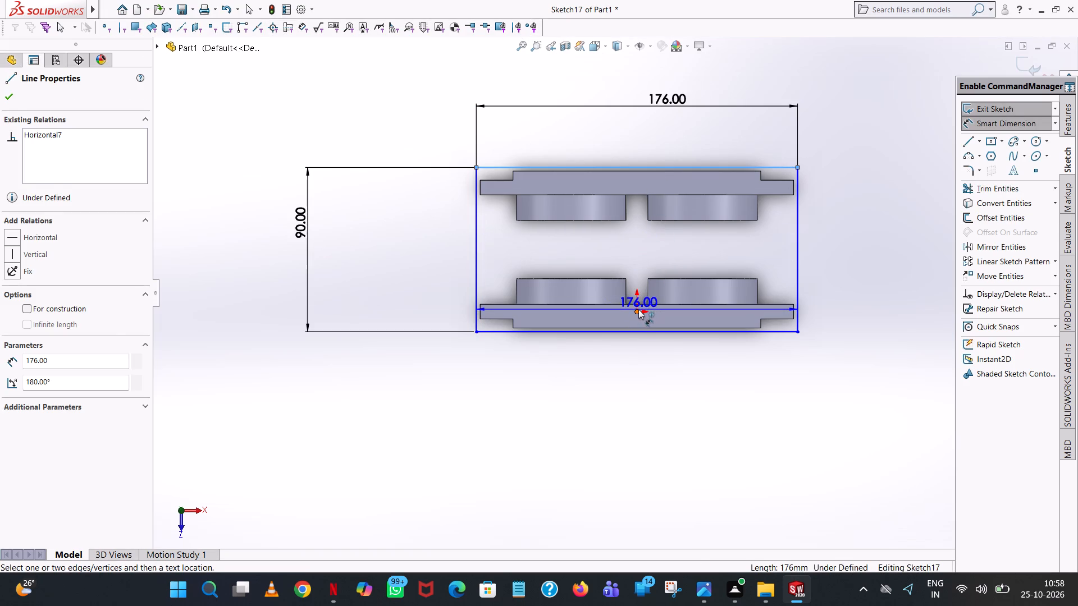
pyautogui.click(638, 309)
pyautogui.click(870, 224)
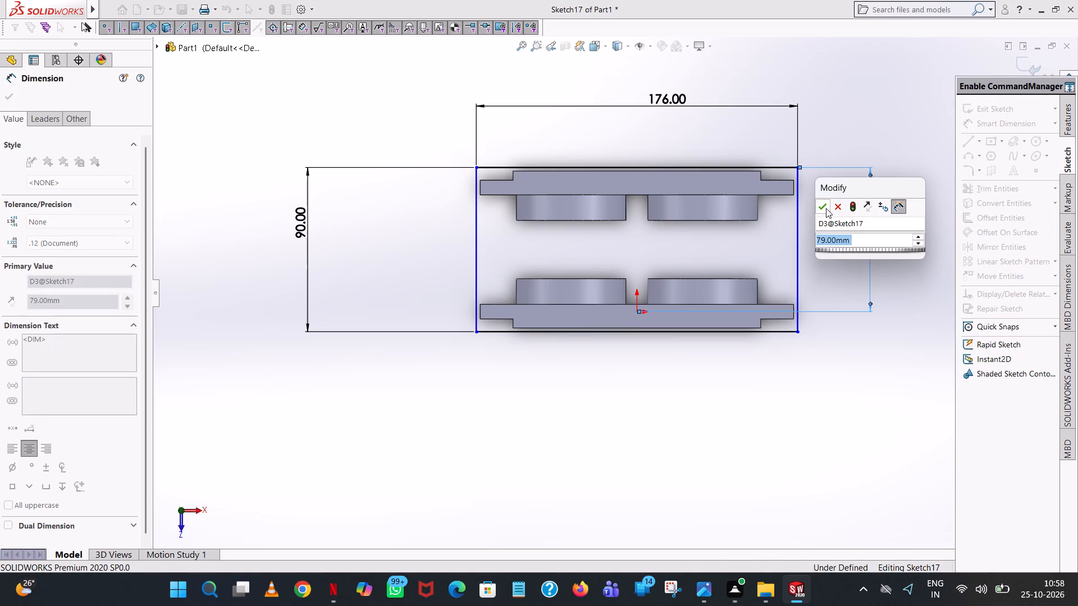
pyautogui.click(826, 208)
pyautogui.click(839, 109)
pyautogui.click(476, 270)
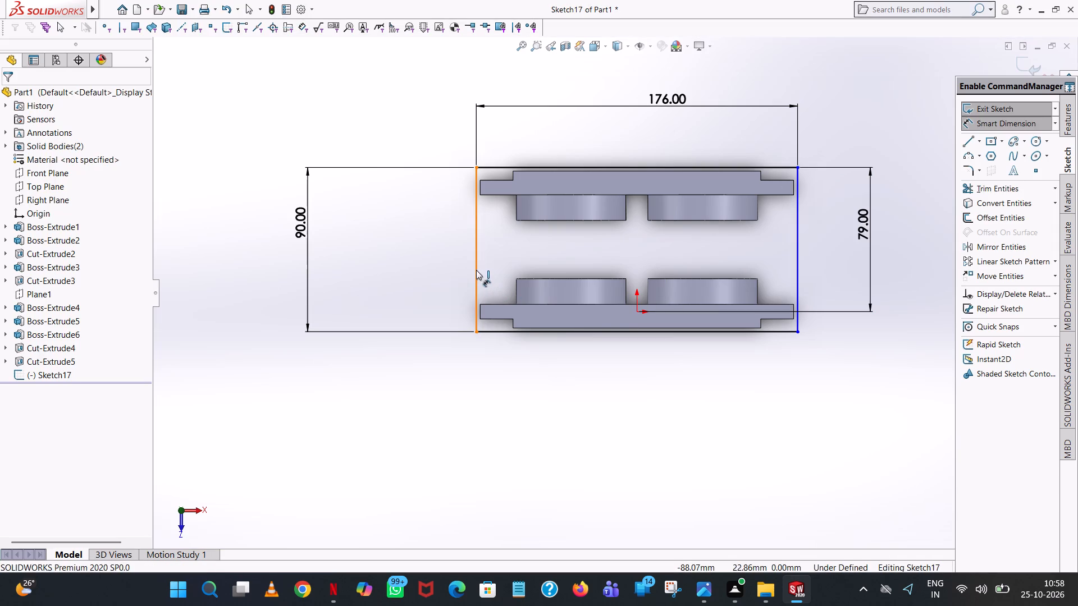
pyautogui.click(636, 311)
pyautogui.click(630, 411)
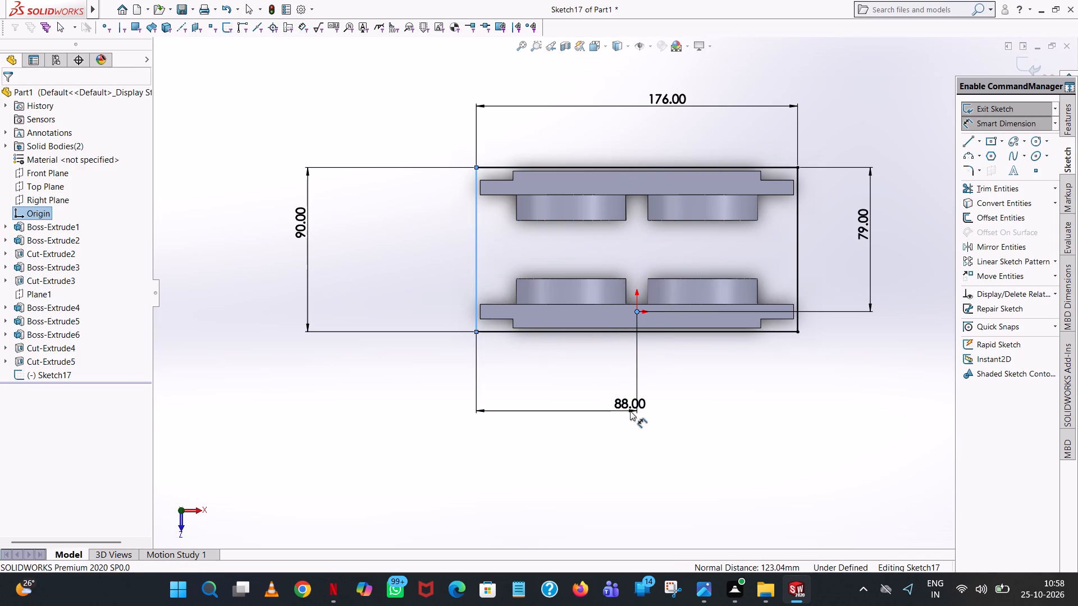
pyautogui.click(577, 392)
pyautogui.click(380, 252)
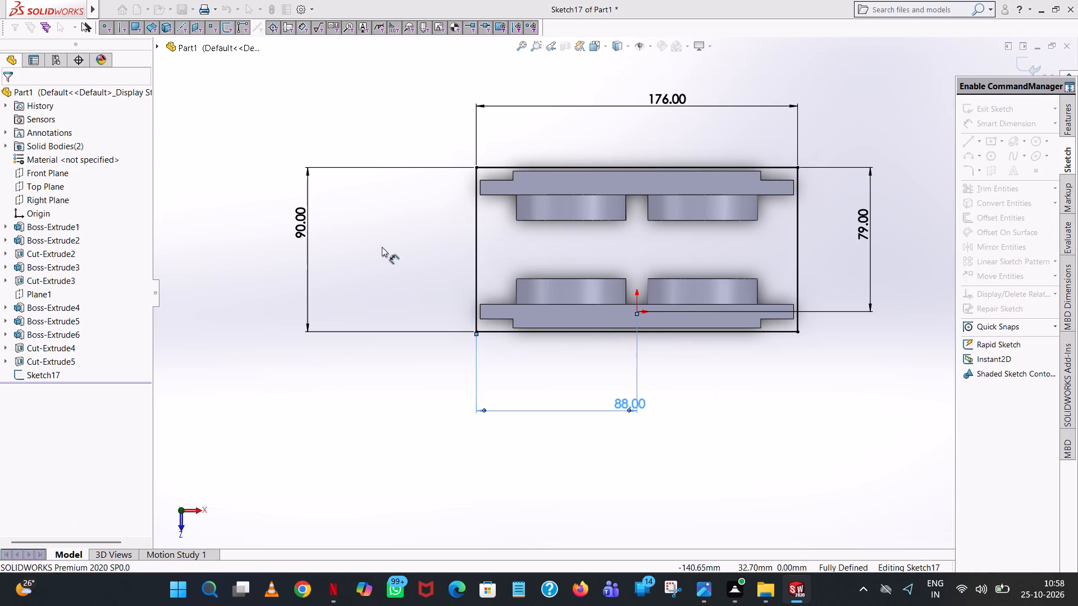
# Sketch a 30 mm vertical line upward along the rectangle's left edge, starting from that edge's midpoint.
pyautogui.click(963, 143)
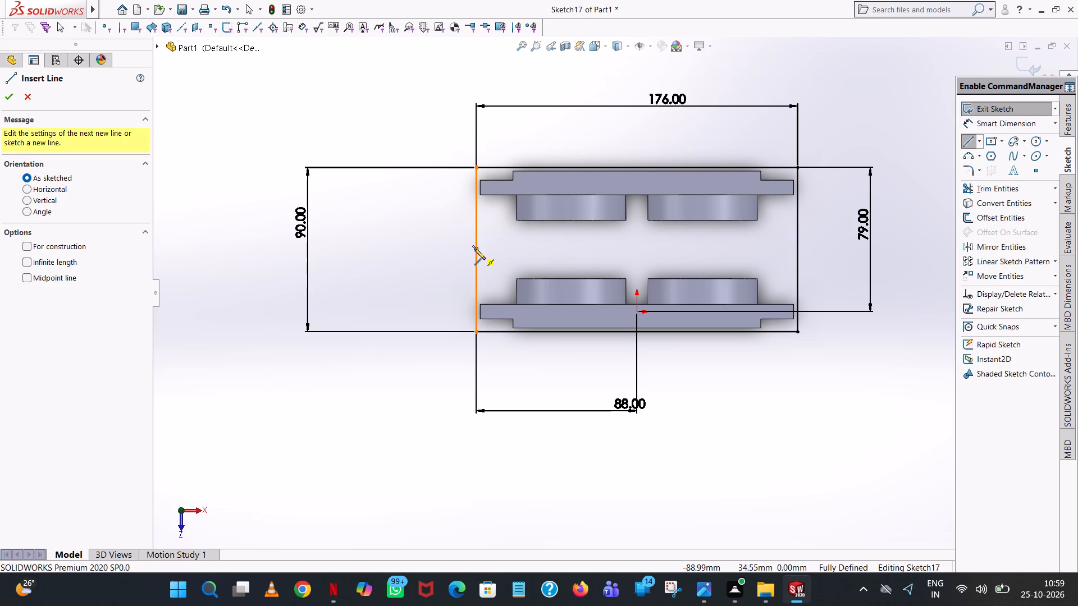
pyautogui.click(476, 248)
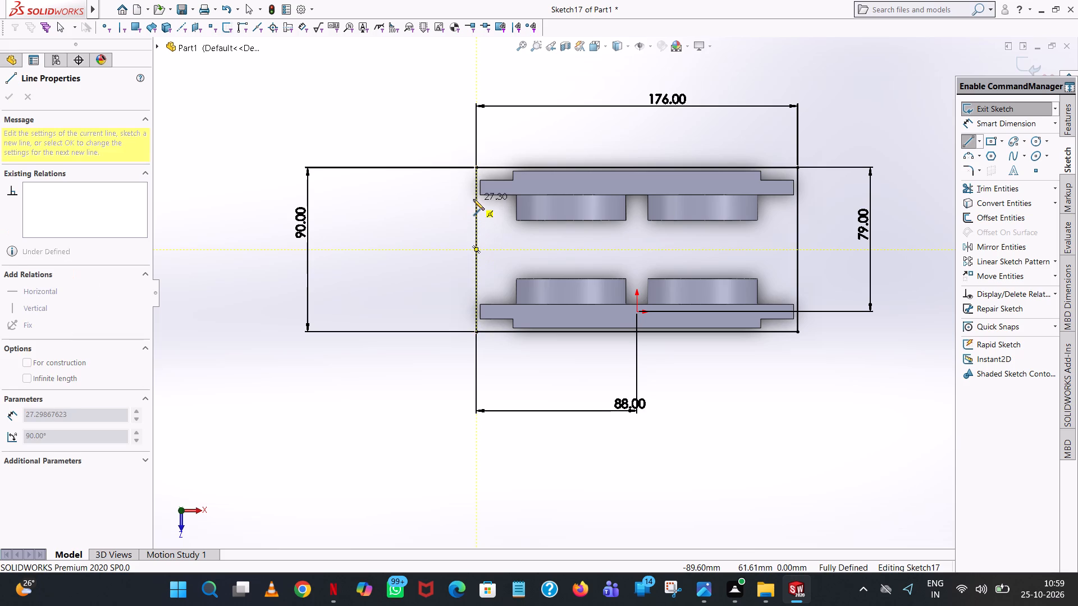
pyautogui.click(473, 199)
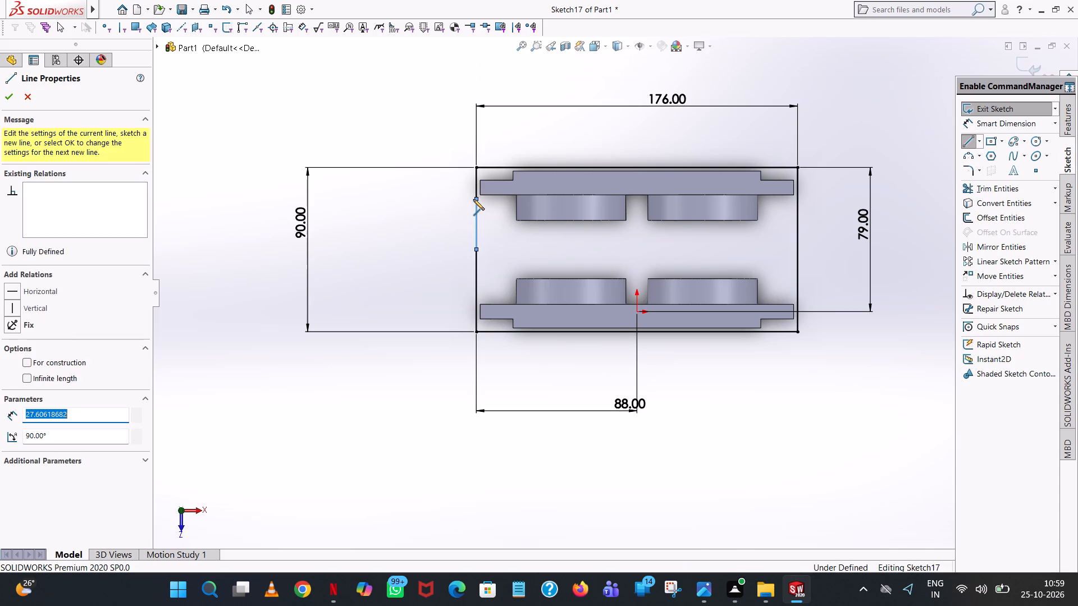
pyautogui.write('30')
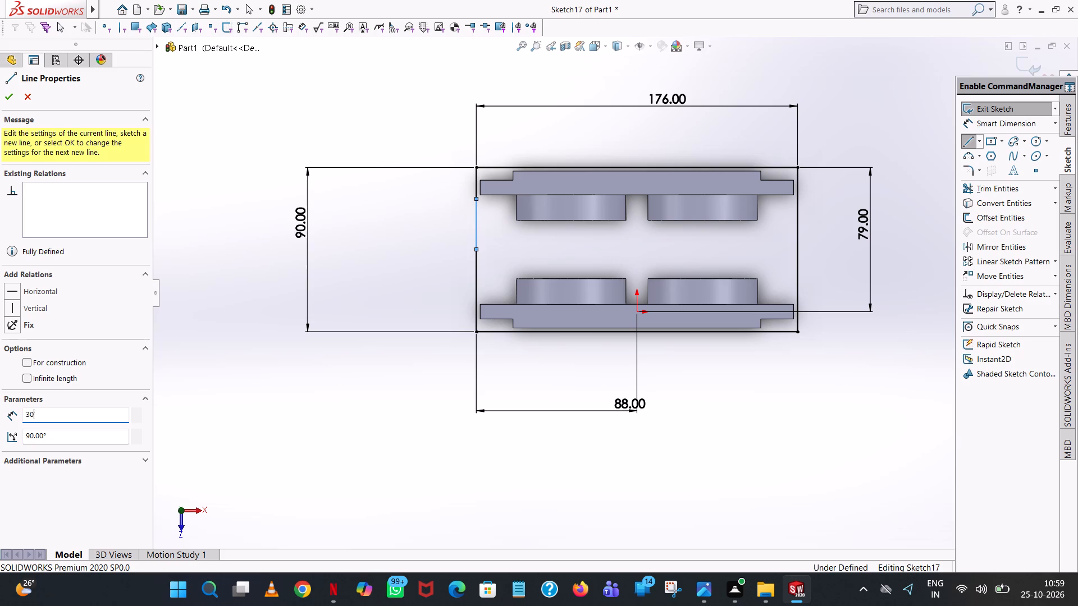
pyautogui.press('Return')
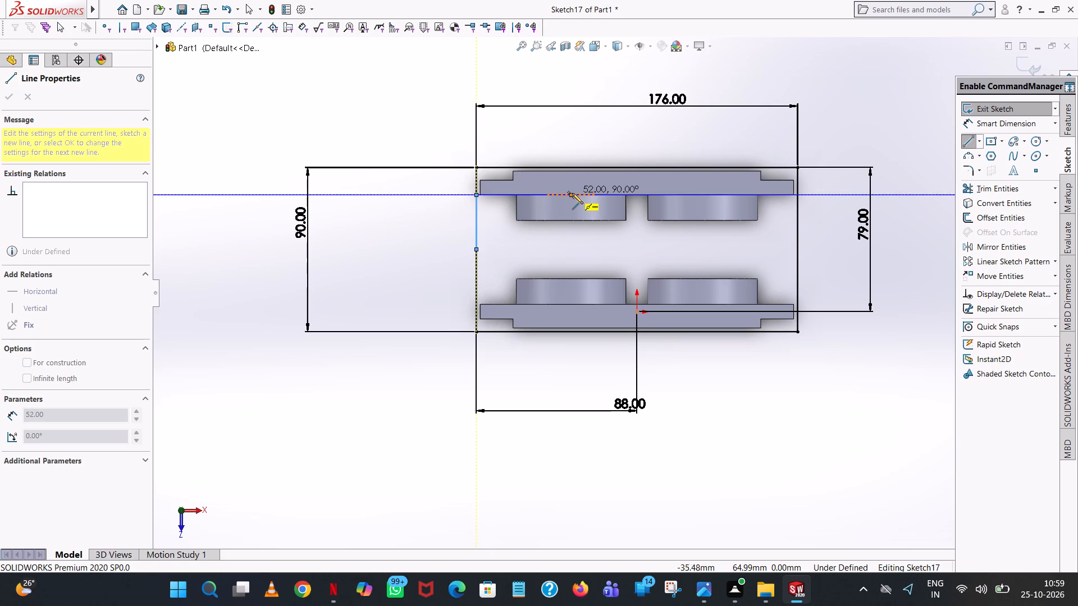
pyautogui.rightClick(497, 210)
pyautogui.click(533, 218)
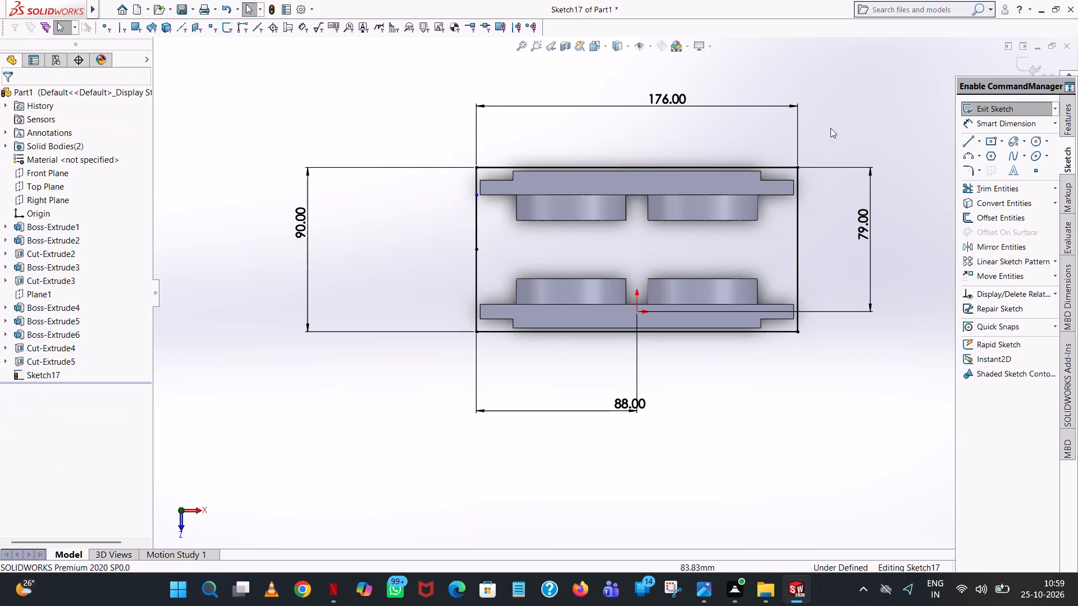
# Sketch a 160/2 mm horizontal line left from the origin and chain a vertical line about 64 mm up to the upper plate's inner edge.
pyautogui.click(965, 141)
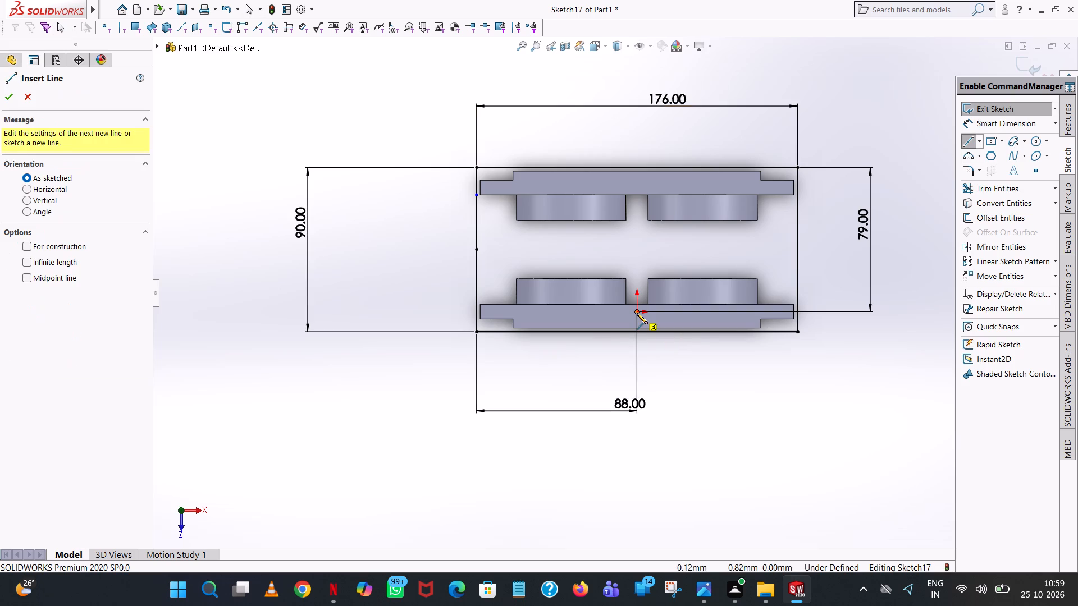
pyautogui.click(637, 312)
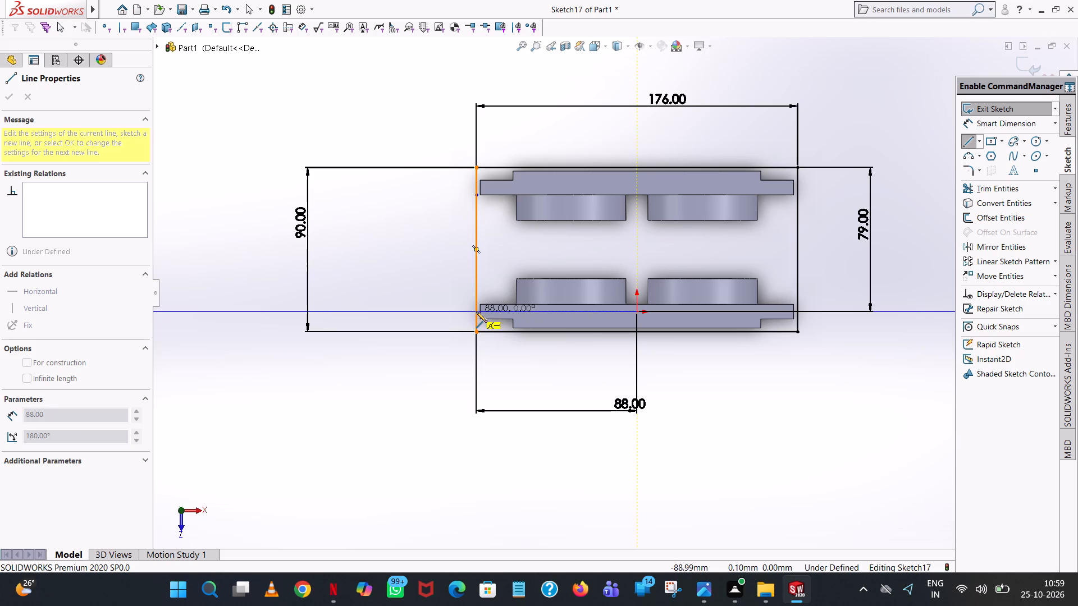
pyautogui.click(508, 311)
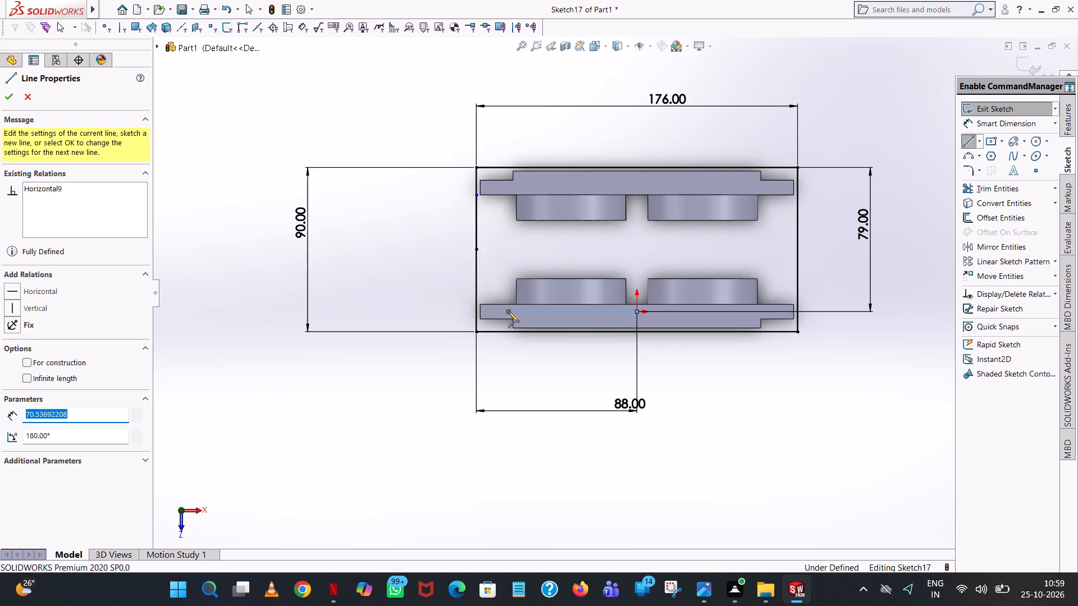
pyautogui.write('160')
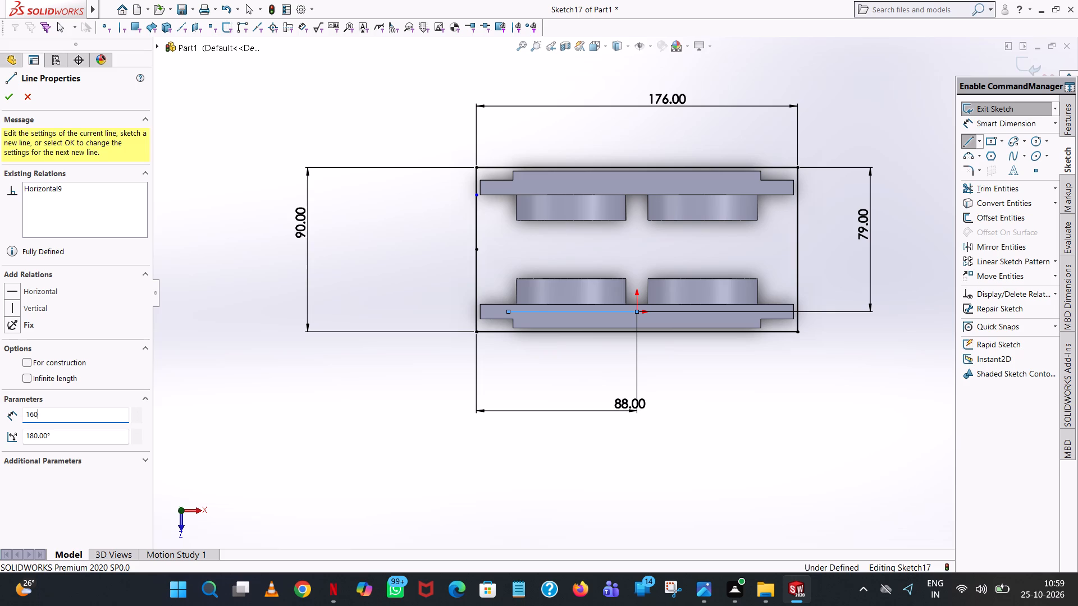
pyautogui.write('/2')
pyautogui.press('Return')
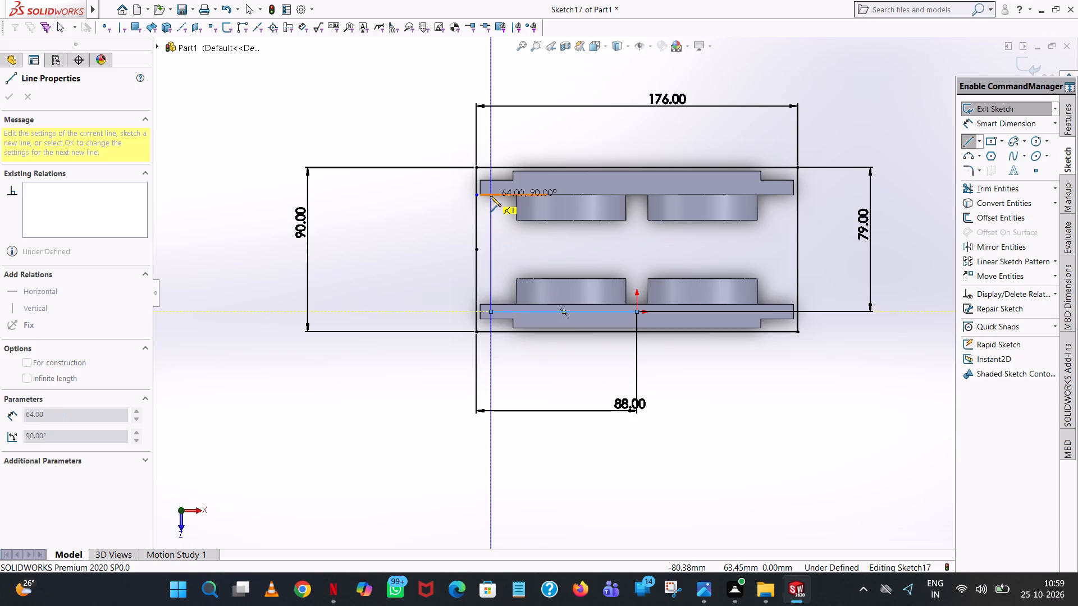
pyautogui.scroll(-8, 490, 196)
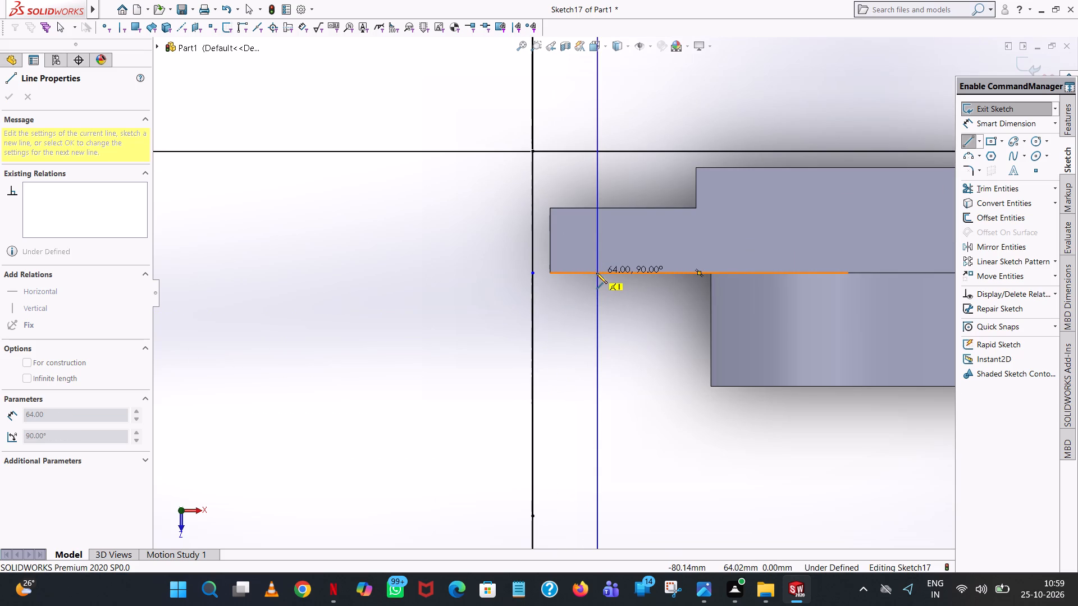
pyautogui.click(596, 273)
pyautogui.rightClick(596, 273)
pyautogui.click(637, 285)
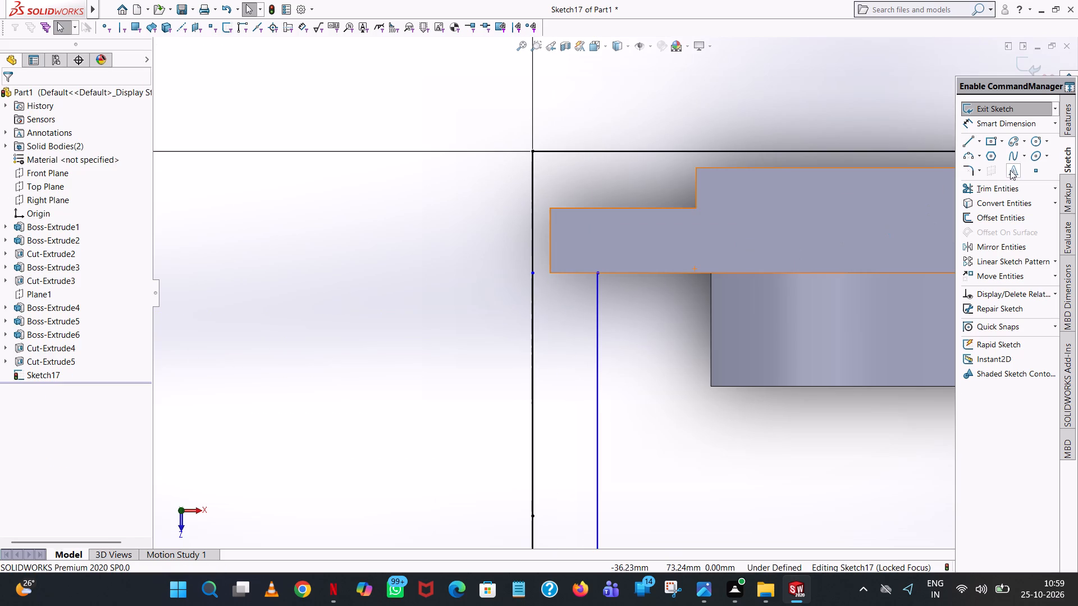
# Sketch a circle of 10 mm radius centred on the upper end of the 64 mm vertical line.
pyautogui.click(1035, 139)
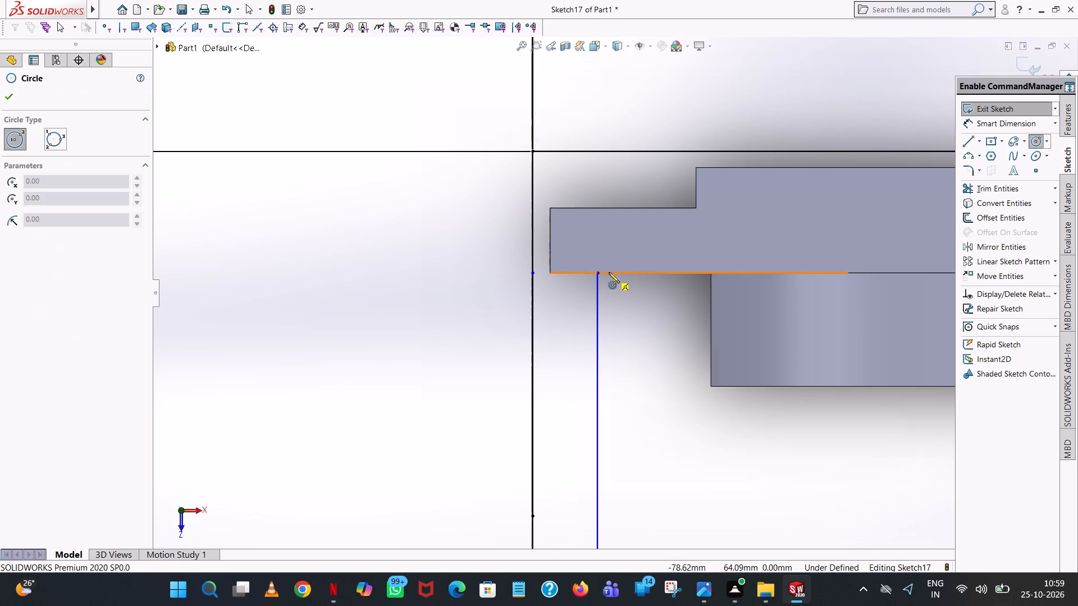
pyautogui.click(598, 273)
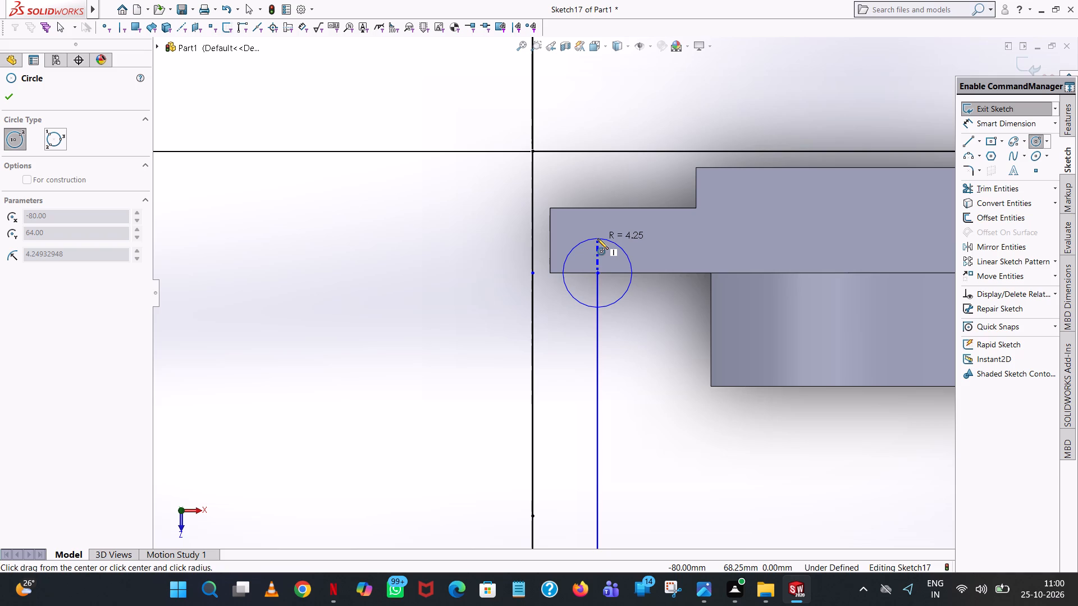
pyautogui.click(597, 238)
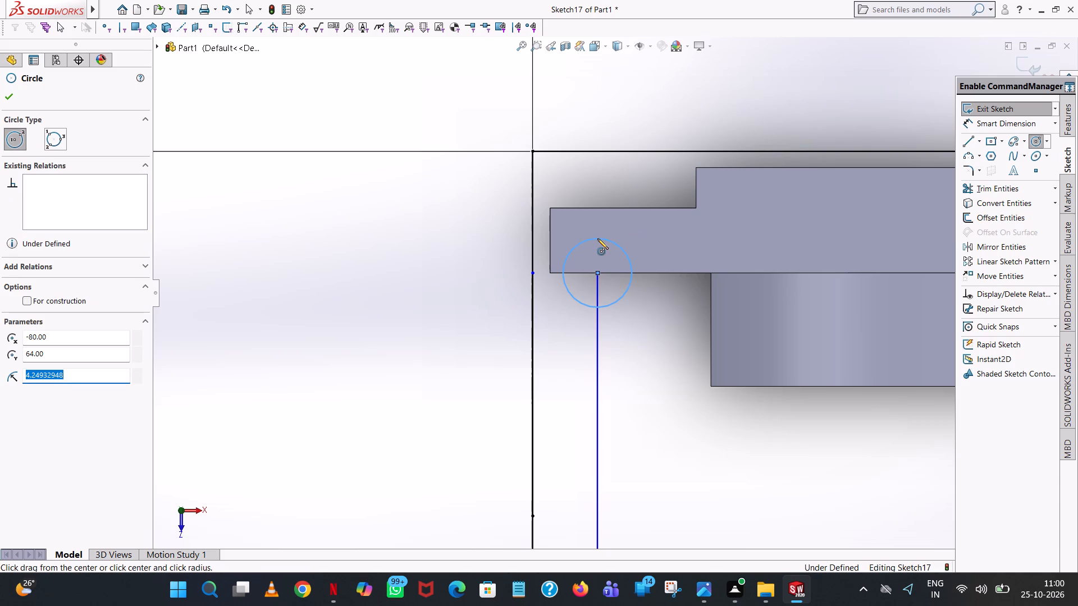
pyautogui.write('10')
pyautogui.press('Return')
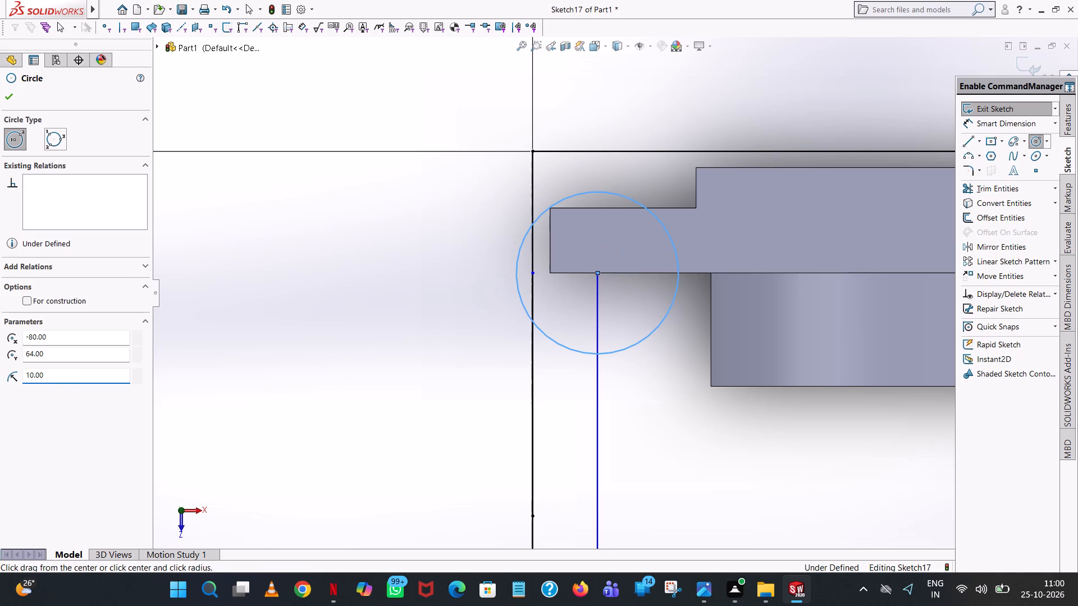
pyautogui.rightClick(597, 238)
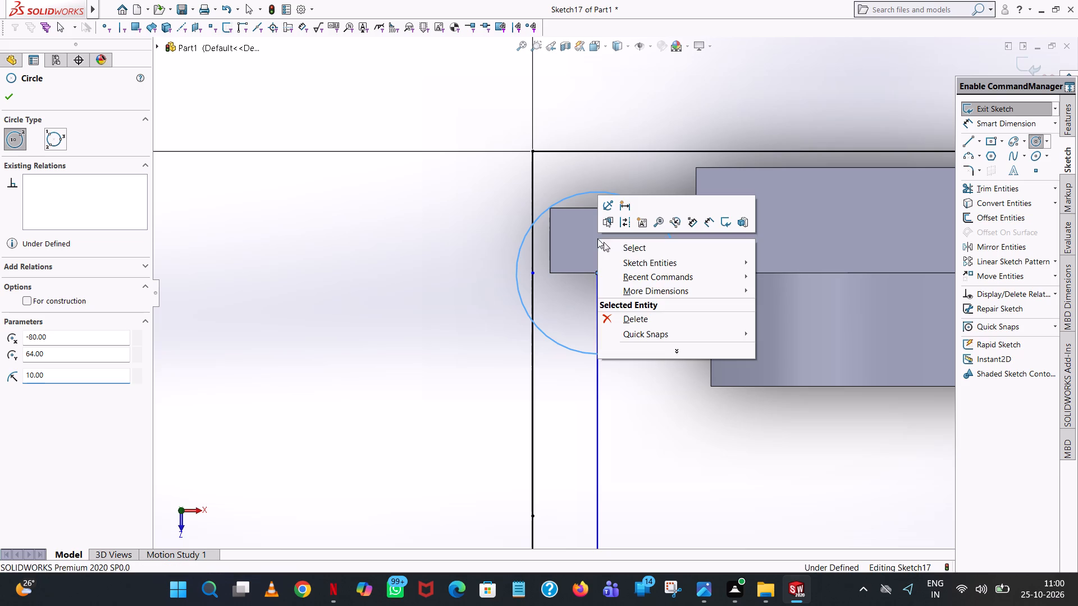
pyautogui.click(634, 249)
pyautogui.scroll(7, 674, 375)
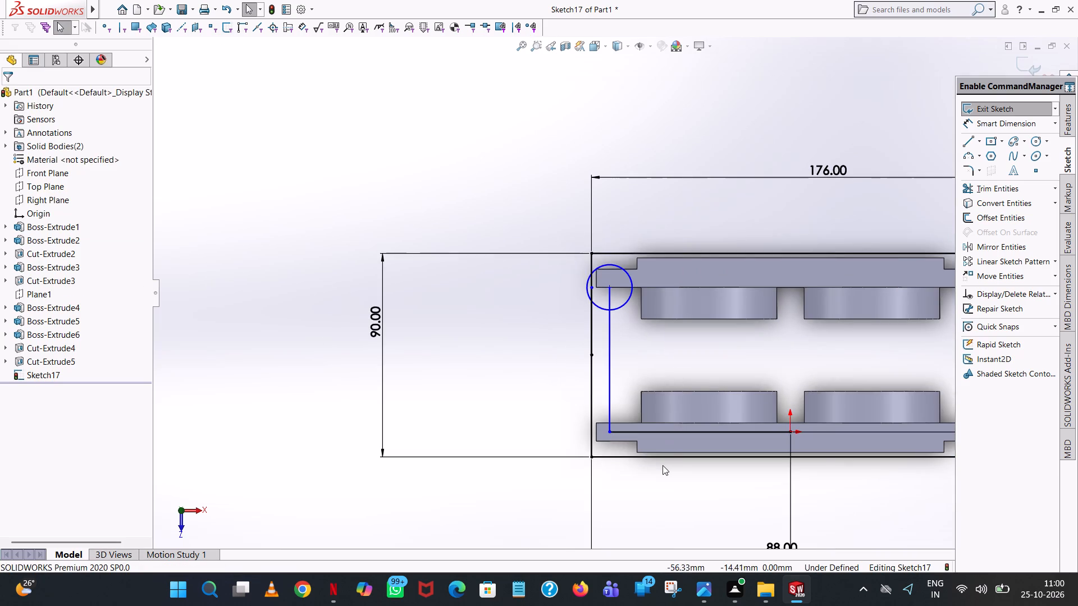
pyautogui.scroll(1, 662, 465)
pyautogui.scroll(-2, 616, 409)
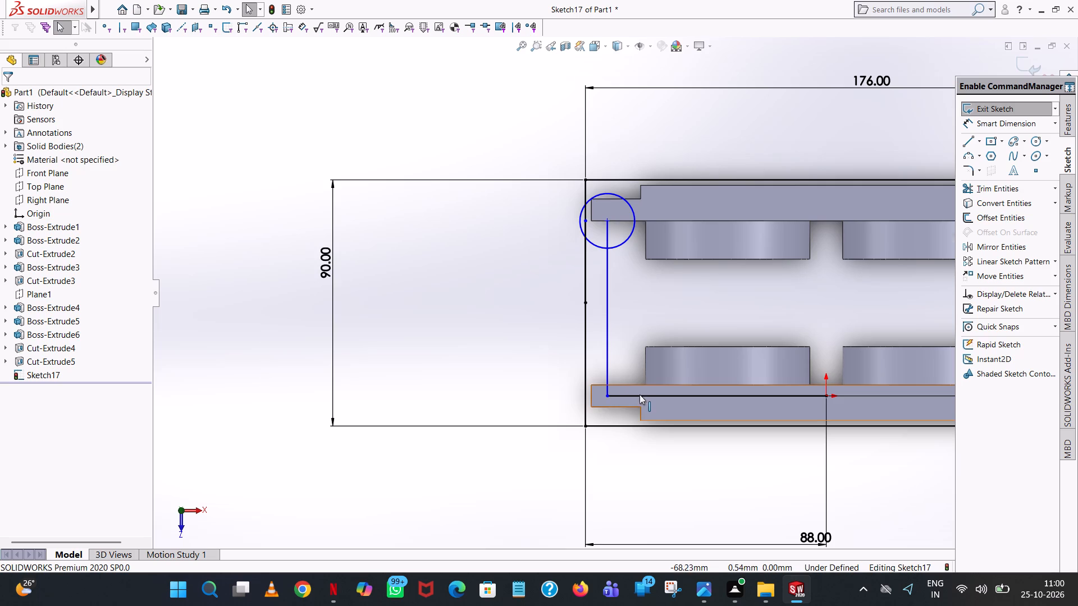
# Sketch a circle of 10 mm radius centred where the left vertical line crosses the lower plate's inner edge.
pyautogui.scroll(-2, 640, 394)
pyautogui.click(1031, 140)
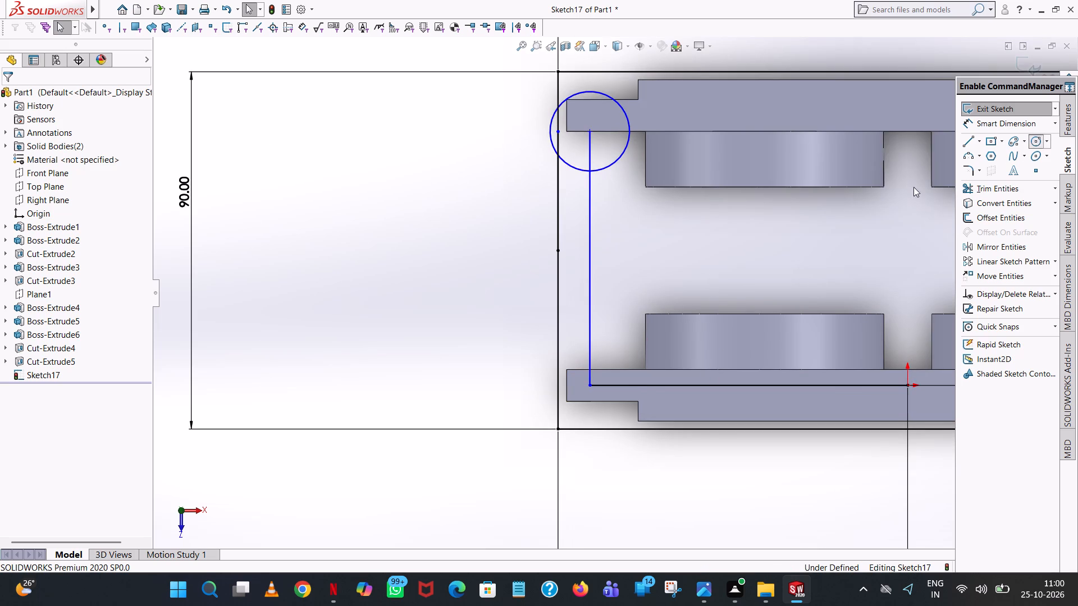
pyautogui.click(590, 369)
pyautogui.click(616, 343)
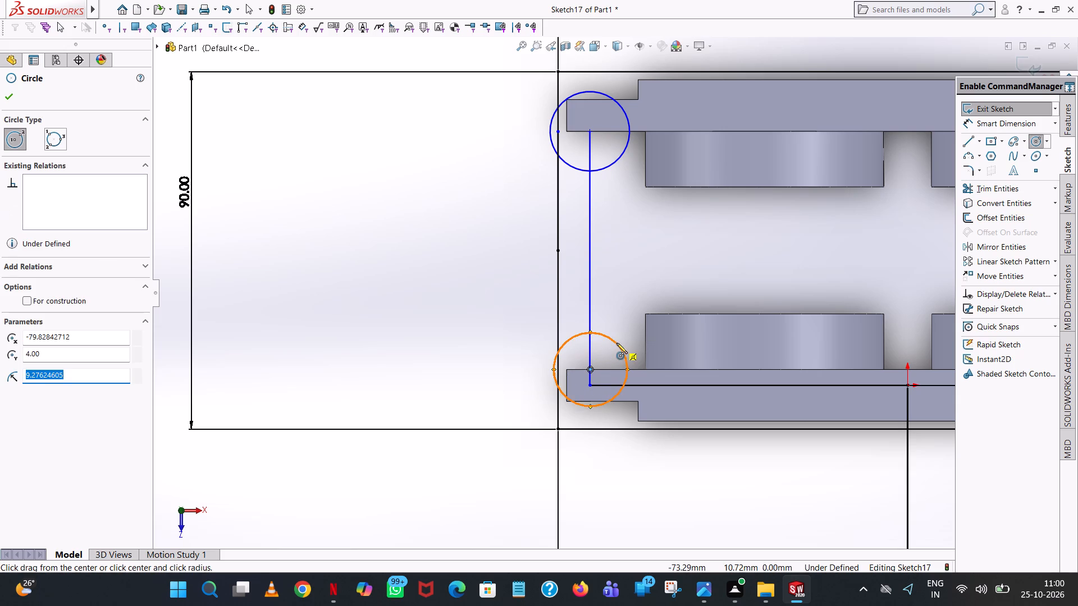
pyautogui.write('10')
pyautogui.press('Return')
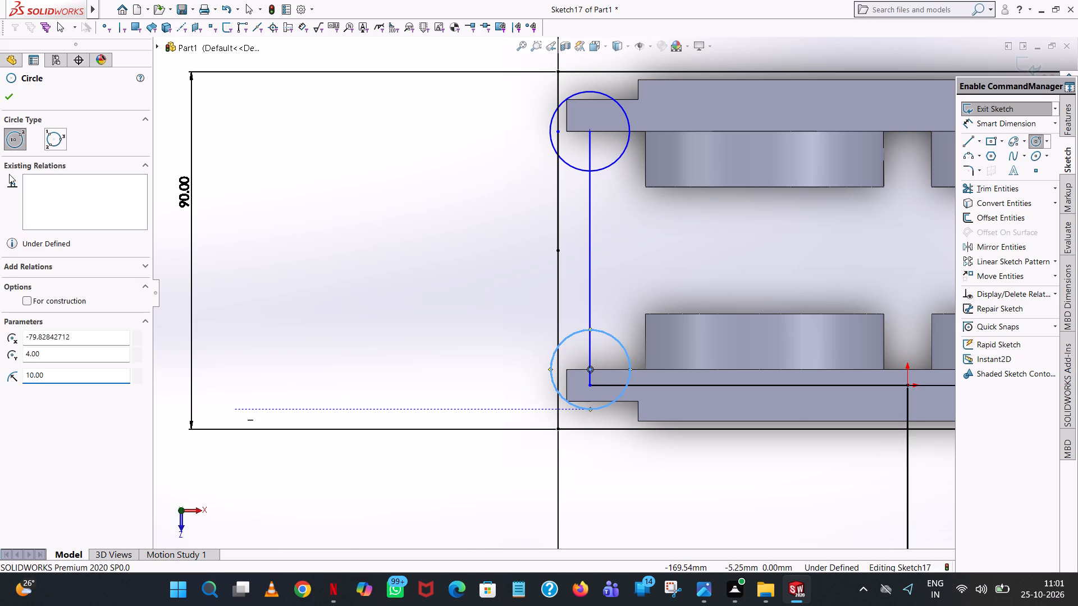
pyautogui.click(4, 94)
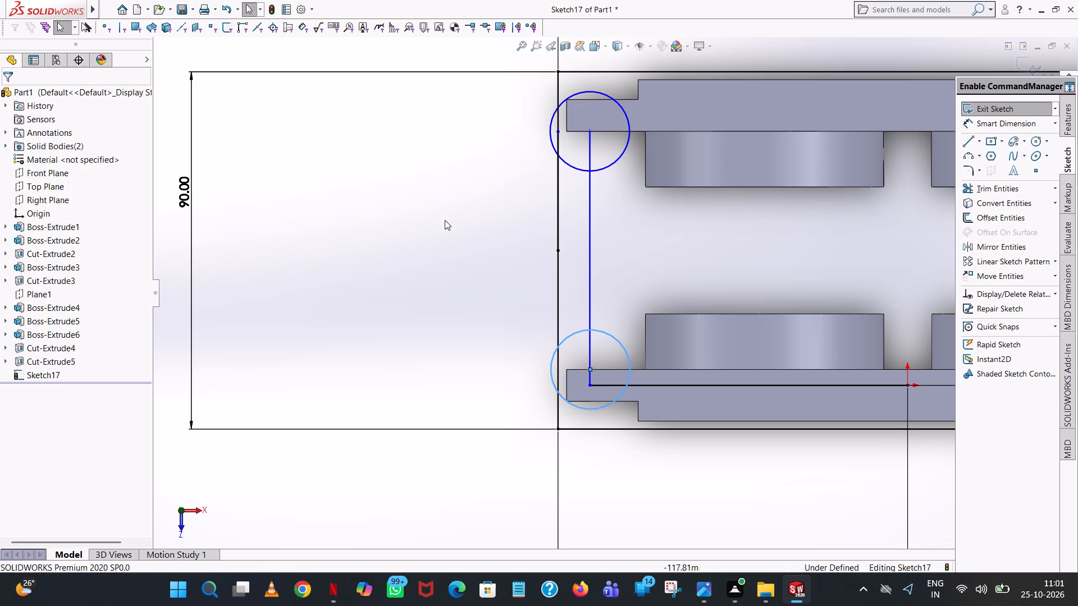
# Sketch a vertical line about 50 mm long upward from the origin.
pyautogui.scroll(4, 488, 195)
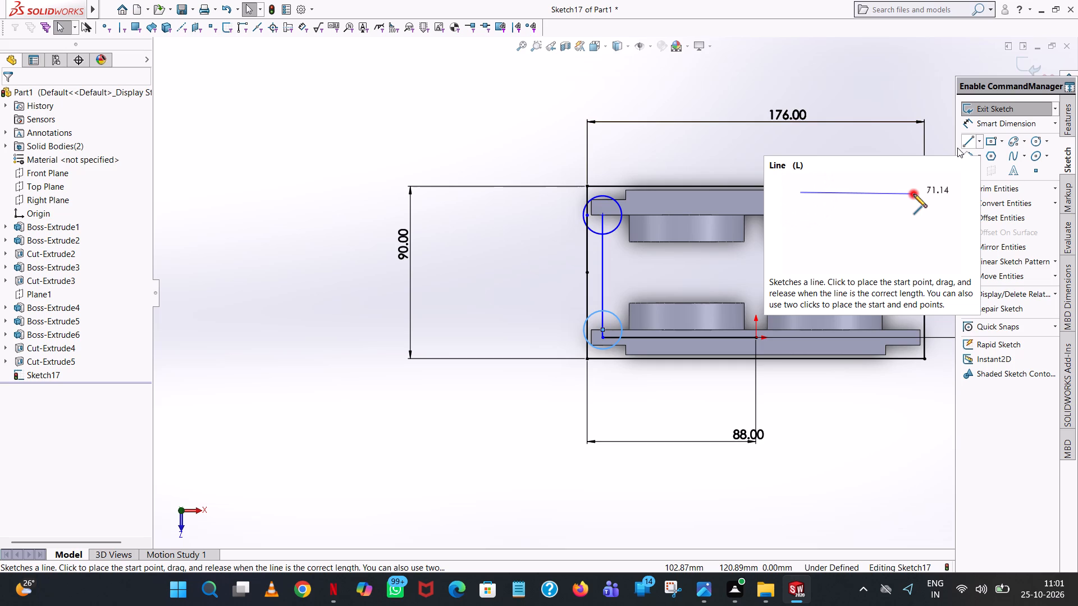
pyautogui.click(966, 142)
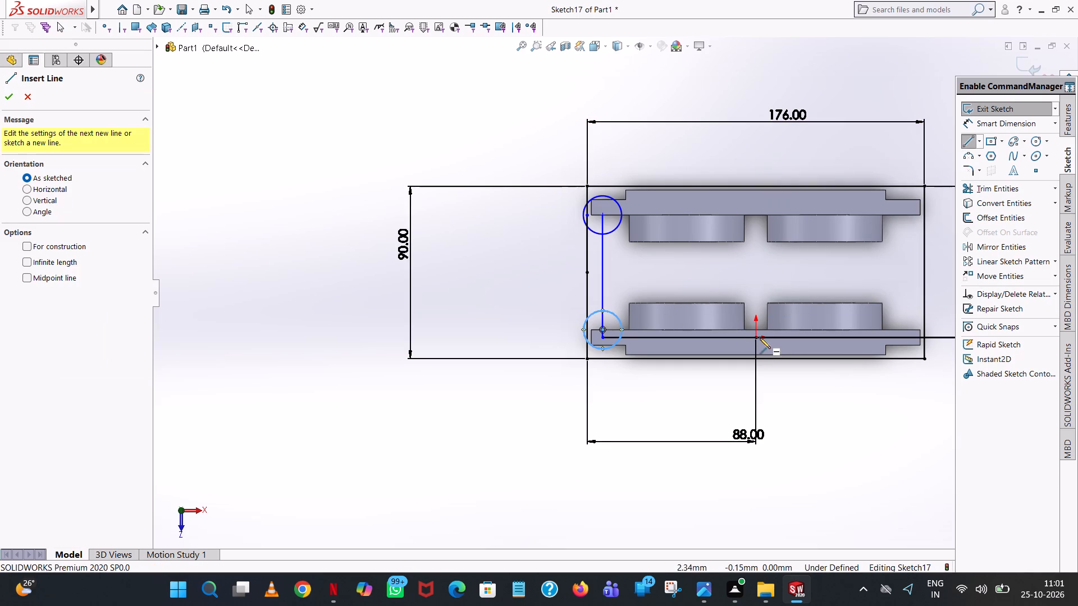
pyautogui.click(755, 337)
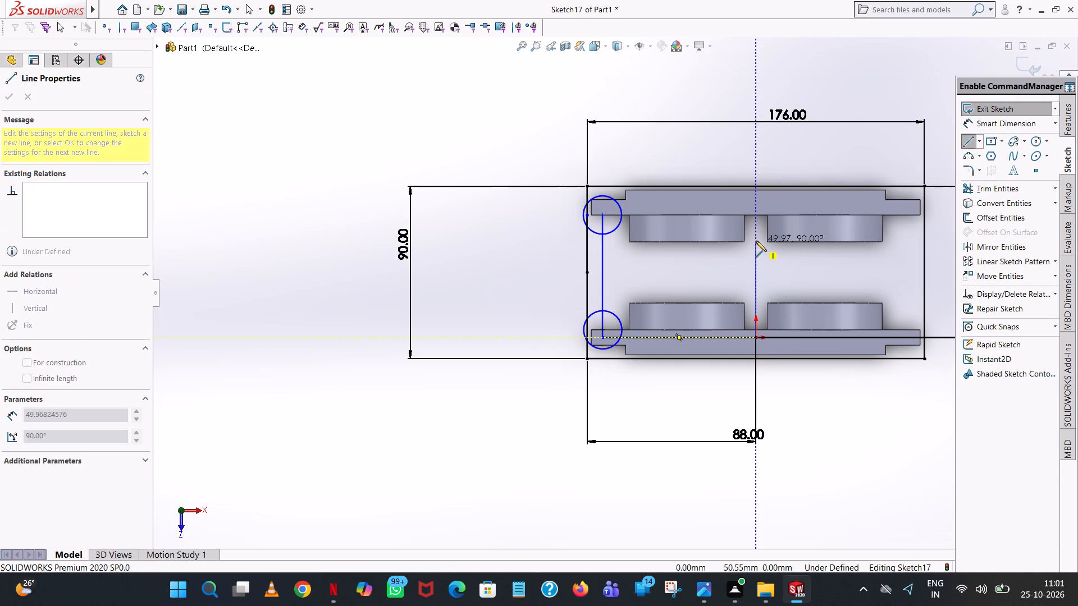
pyautogui.click(756, 241)
pyautogui.rightClick(756, 241)
pyautogui.click(780, 249)
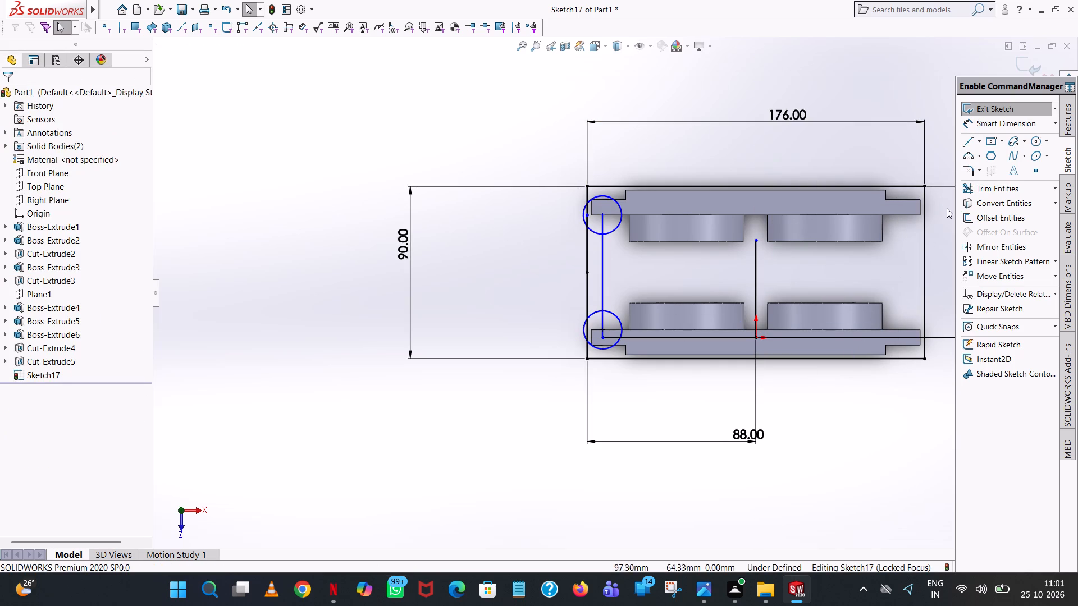
# Mirror the two left circles about the vertical line through the origin, keeping the originals.
pyautogui.click(1002, 248)
pyautogui.click(614, 228)
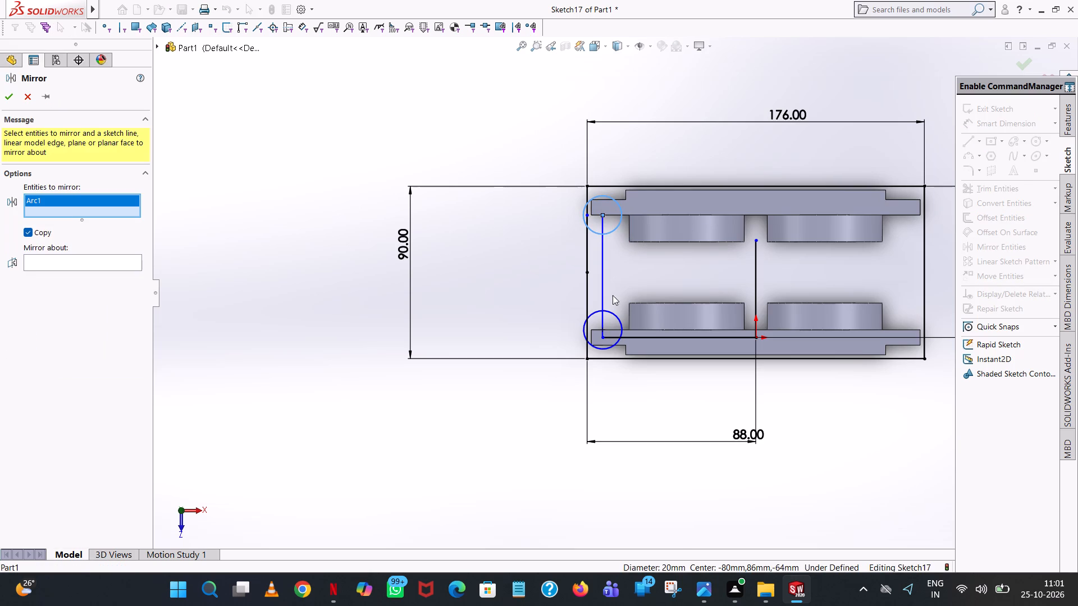
pyautogui.click(610, 311)
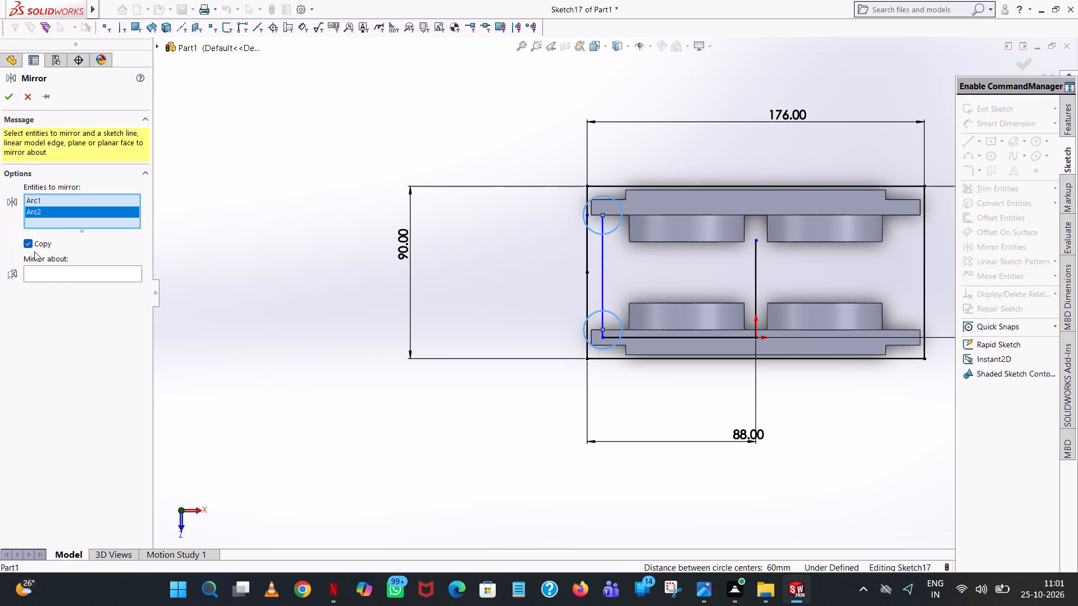
pyautogui.click(56, 273)
pyautogui.click(756, 281)
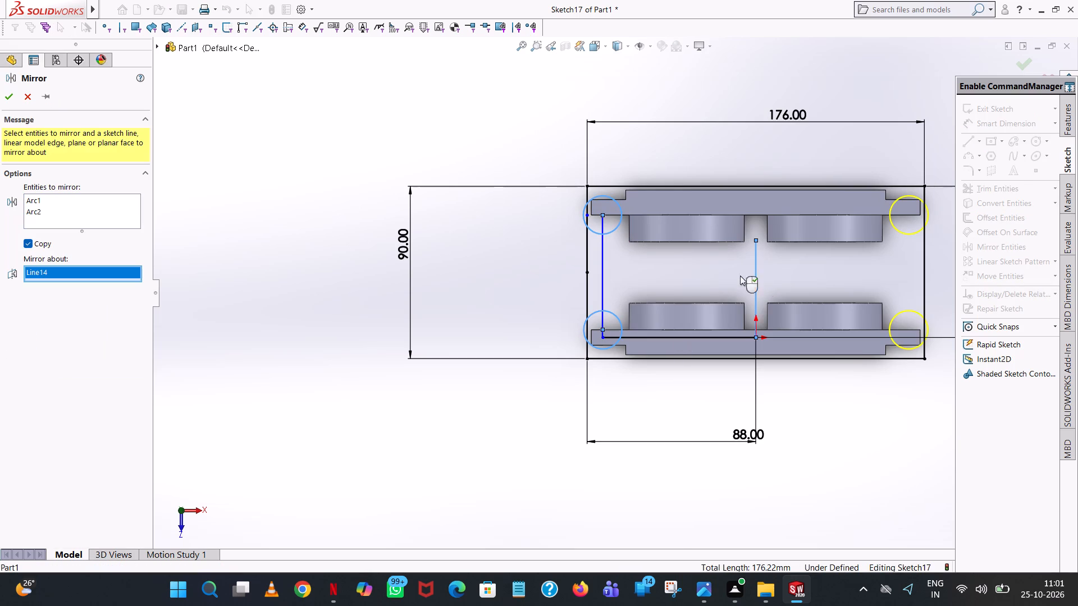
pyautogui.click(8, 95)
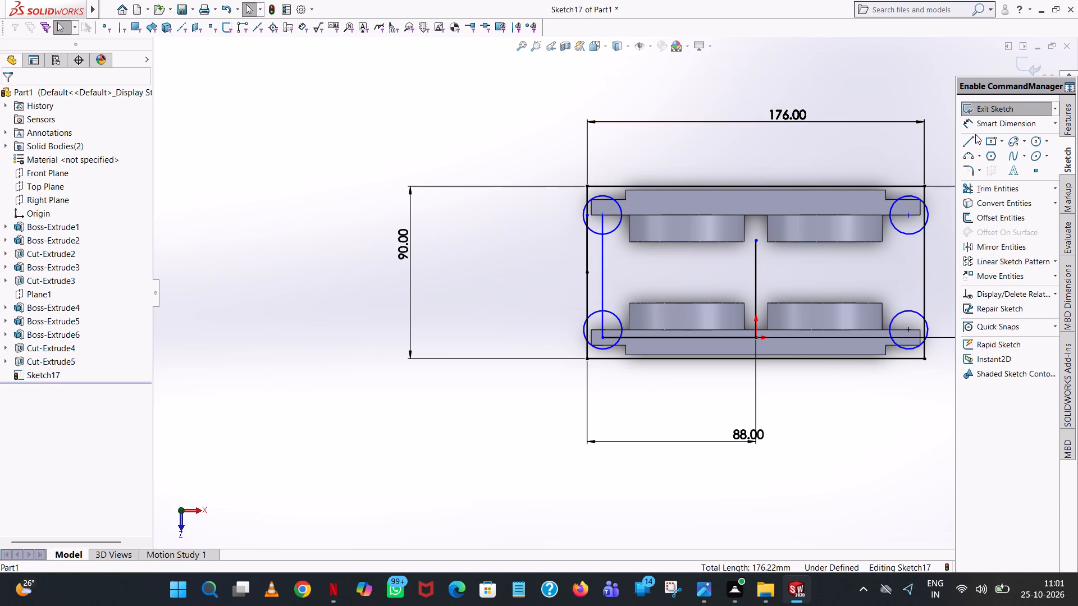
# Sketch a 140 mm horizontal line along the upper plate's inner edge, joining the facing quadrant points of the two upper circles.
pyautogui.click(965, 144)
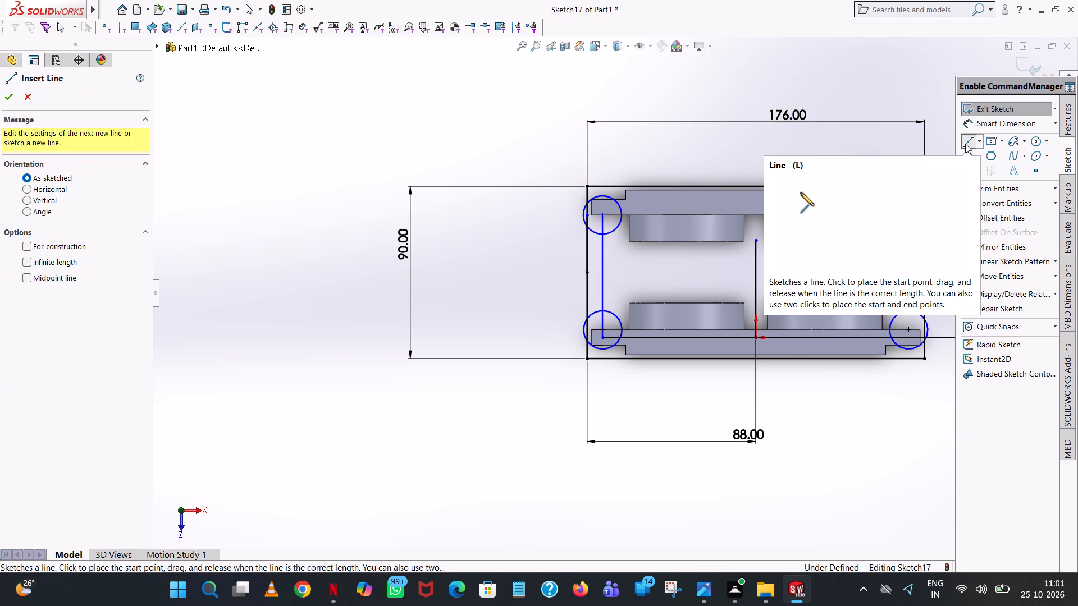
pyautogui.click(622, 215)
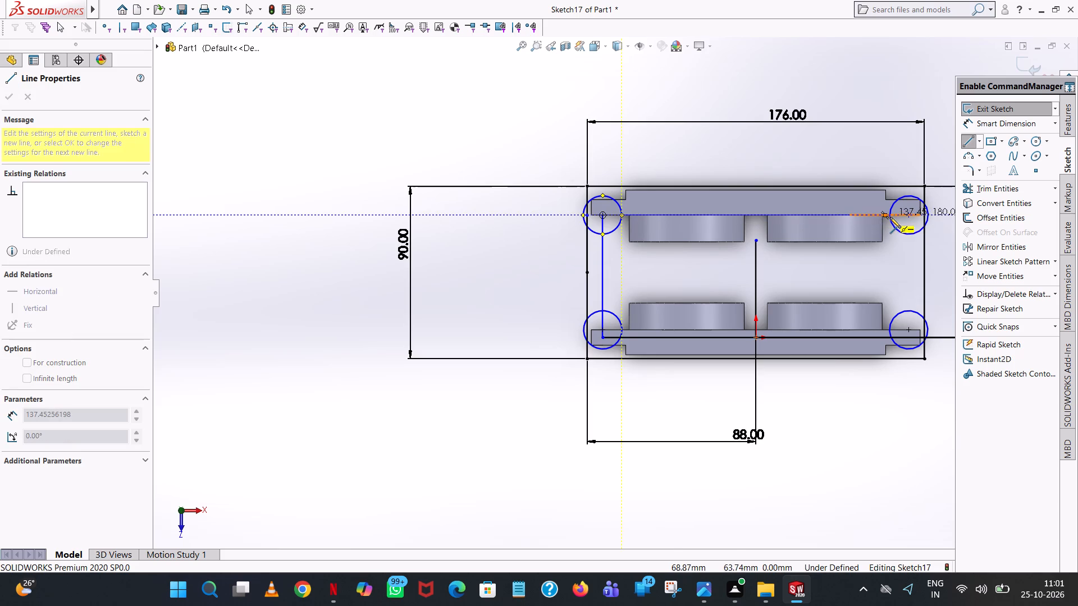
pyautogui.scroll(-7, 890, 217)
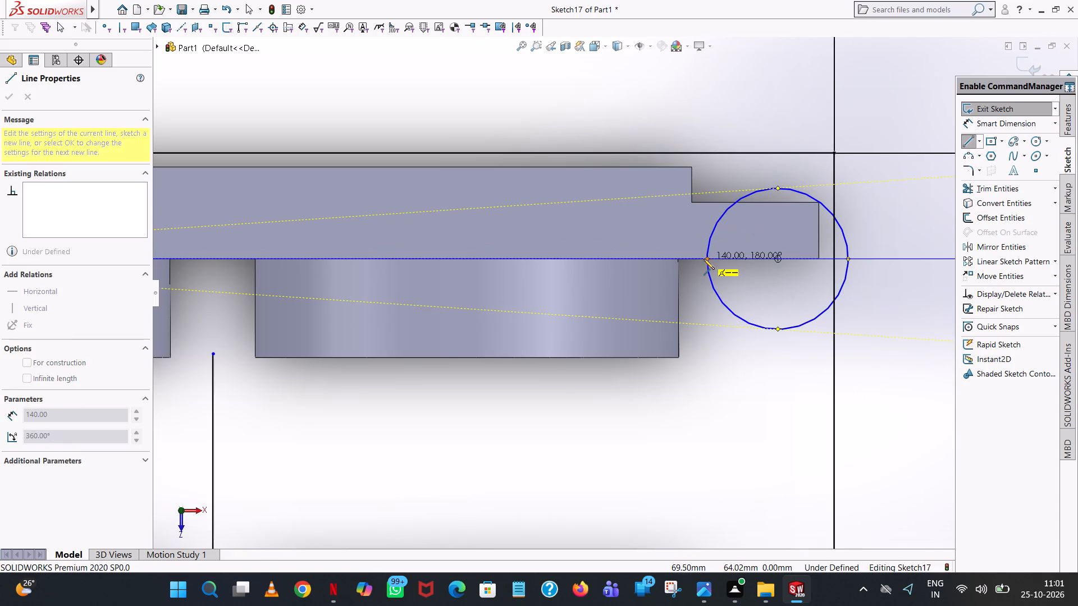
pyautogui.click(707, 259)
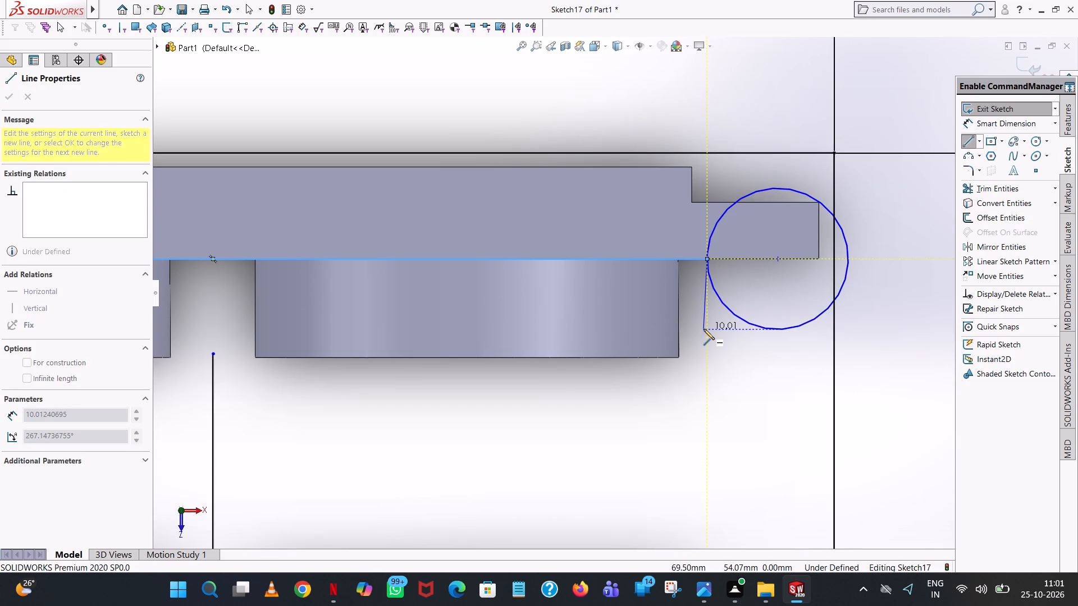
pyautogui.scroll(5, 704, 329)
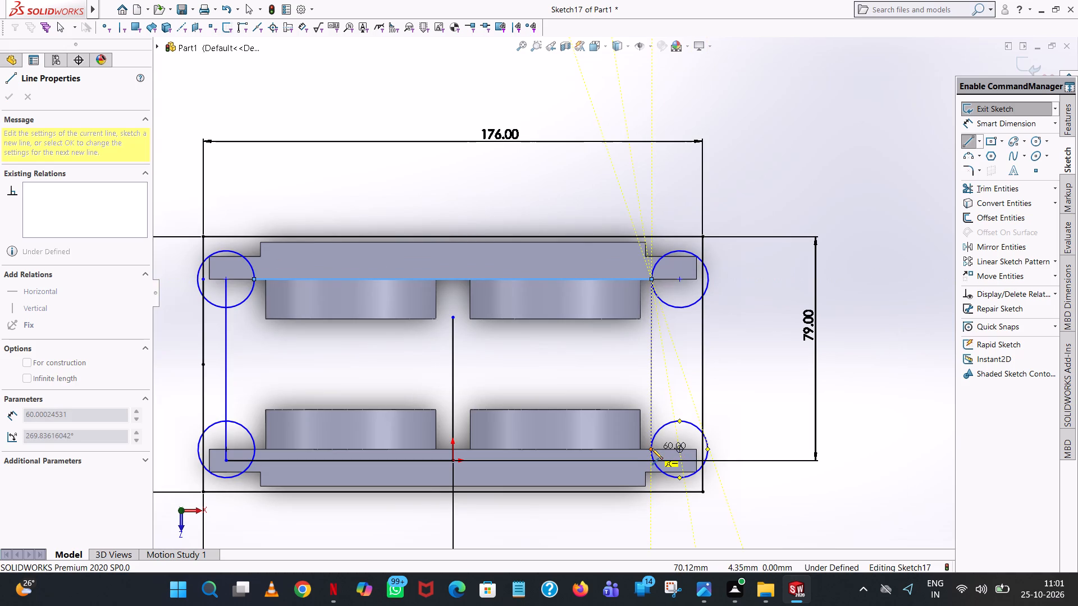
pyautogui.scroll(-7, 652, 447)
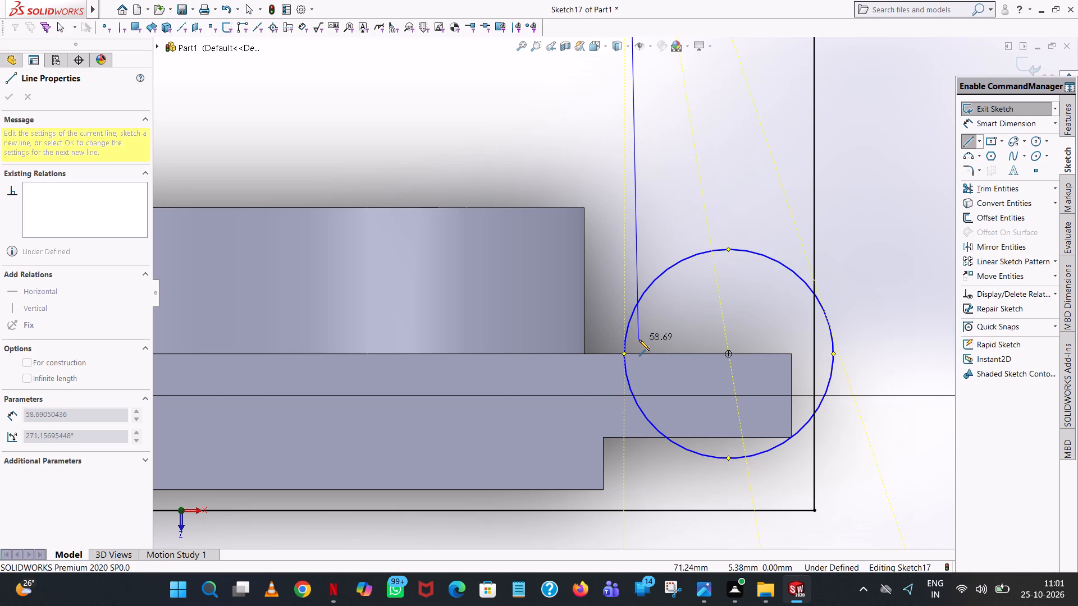
pyautogui.scroll(6, 640, 339)
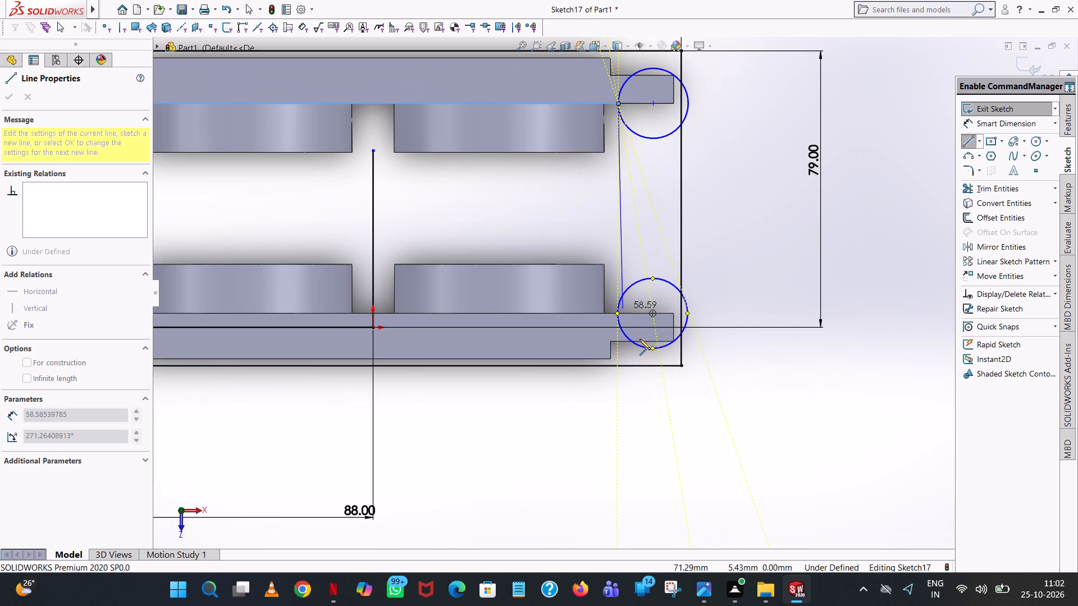
pyautogui.scroll(3, 640, 339)
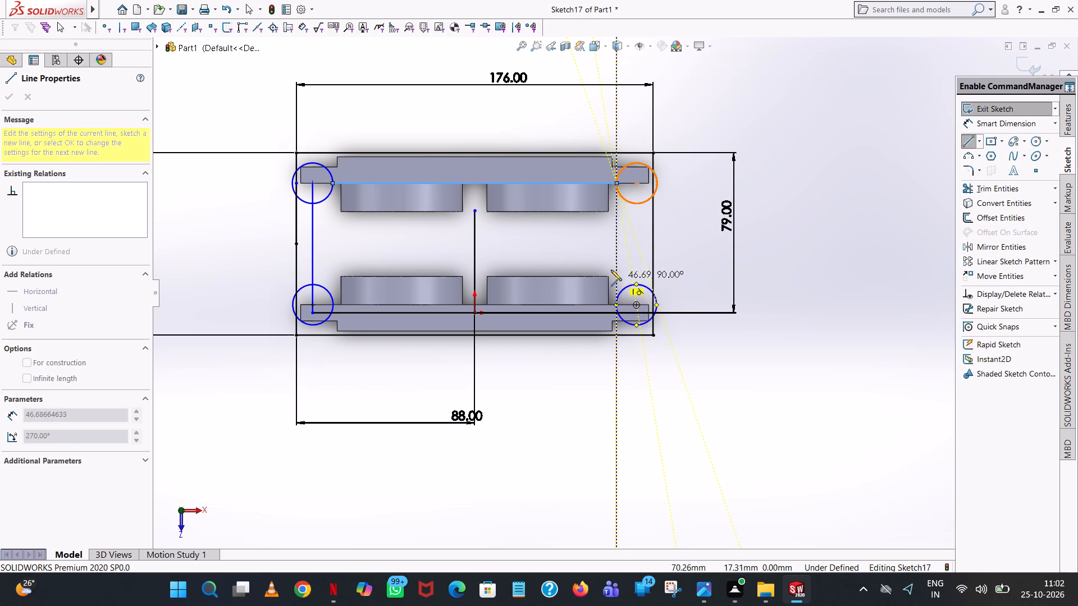
pyautogui.rightClick(592, 256)
pyautogui.click(639, 264)
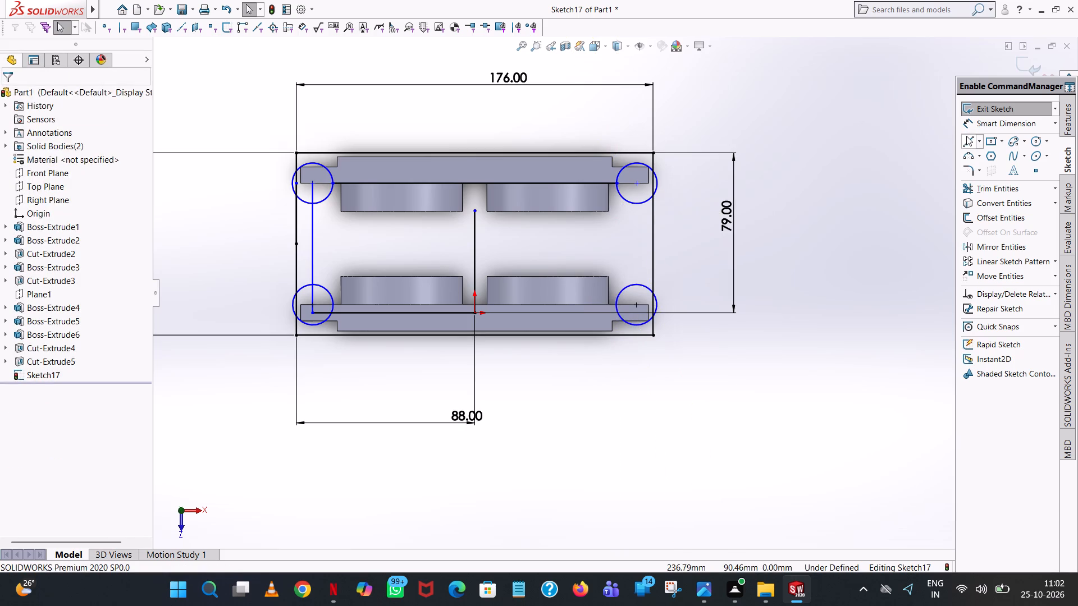
# Sketch a line starting from the bottom quadrant point of the upper-right circle.
pyautogui.click(967, 136)
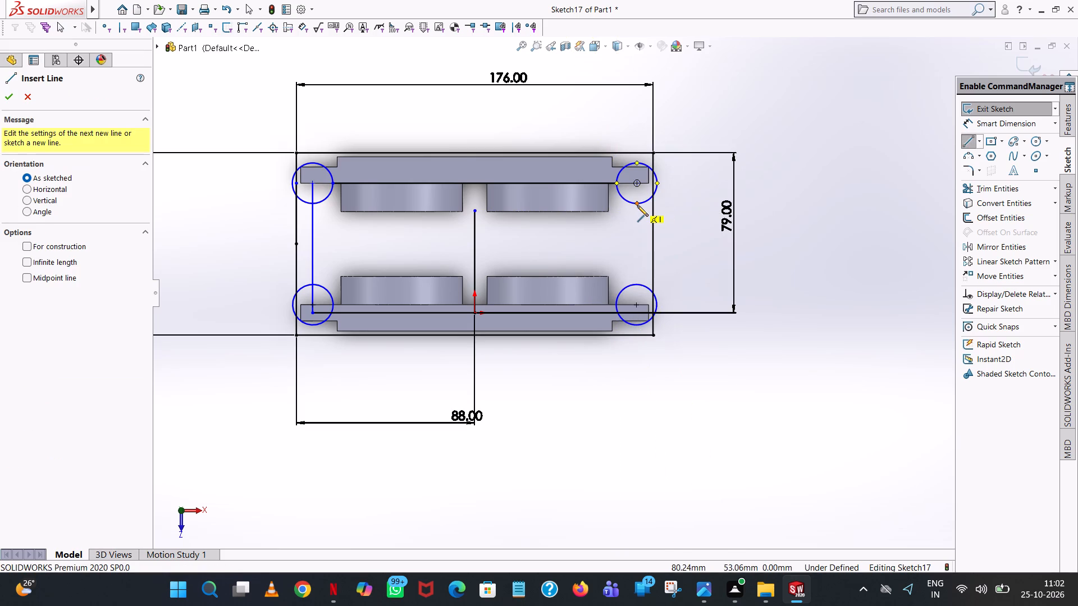
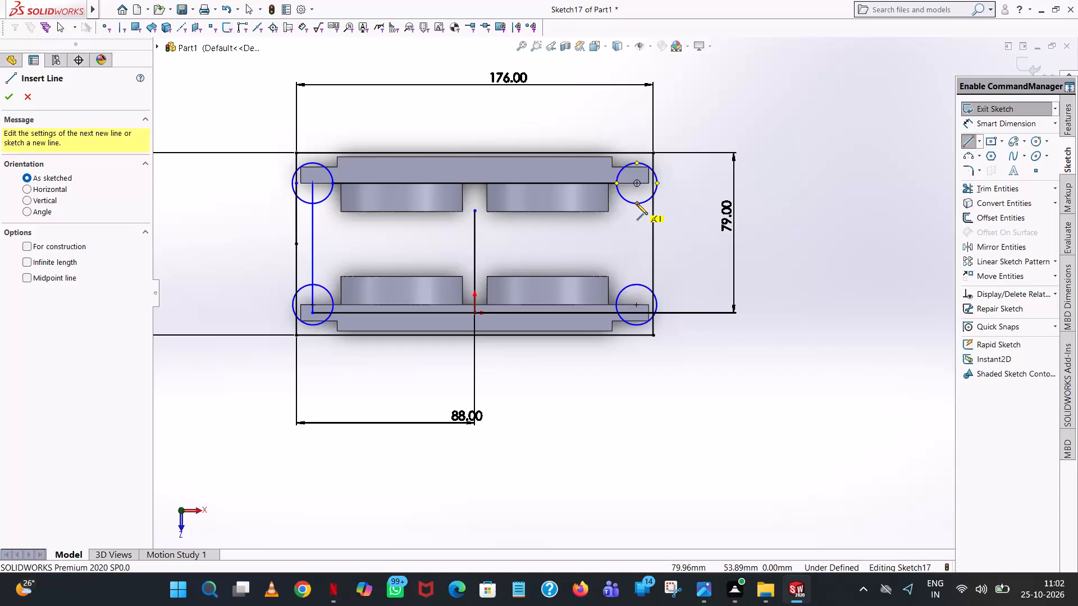
# Sketch a vertical line about 40 mm long from the upper-right circle's bottom quadrant point to the lower-right circle's top quadrant point.
pyautogui.click(637, 204)
pyautogui.click(636, 284)
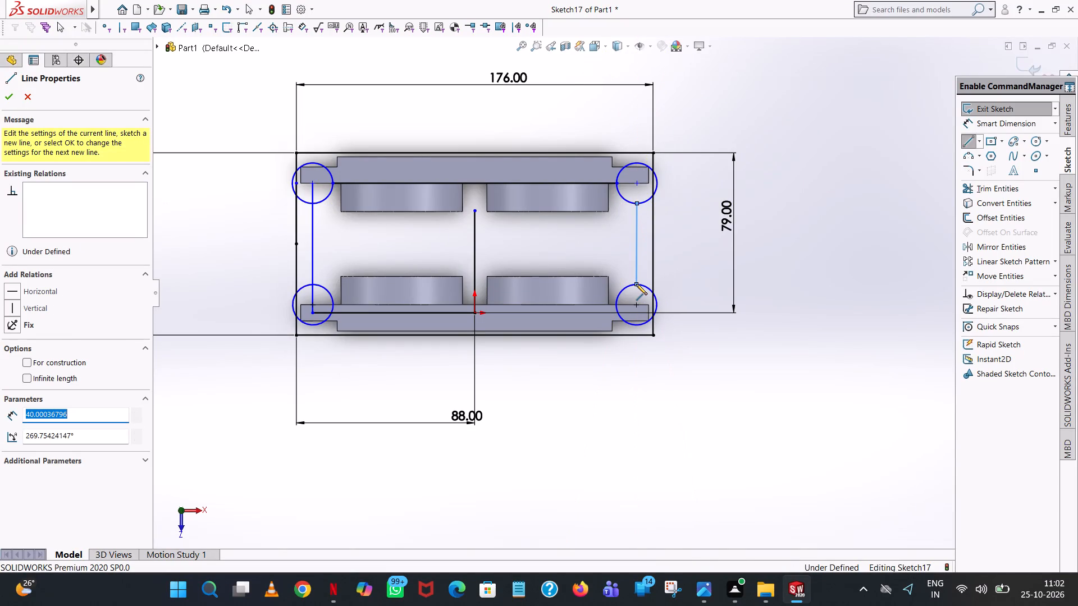
pyautogui.rightClick(636, 284)
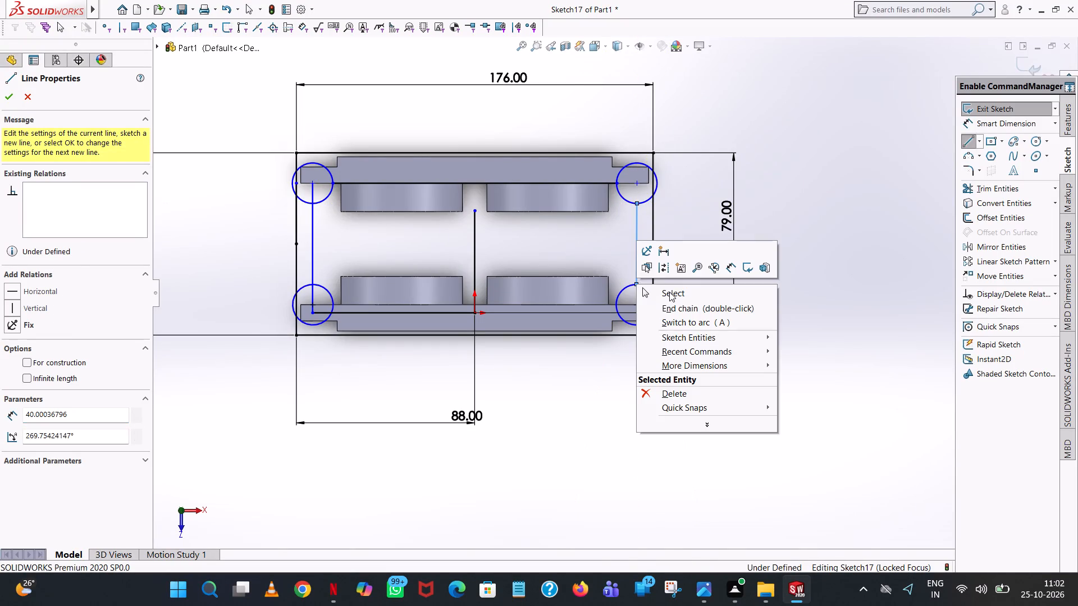
pyautogui.click(669, 292)
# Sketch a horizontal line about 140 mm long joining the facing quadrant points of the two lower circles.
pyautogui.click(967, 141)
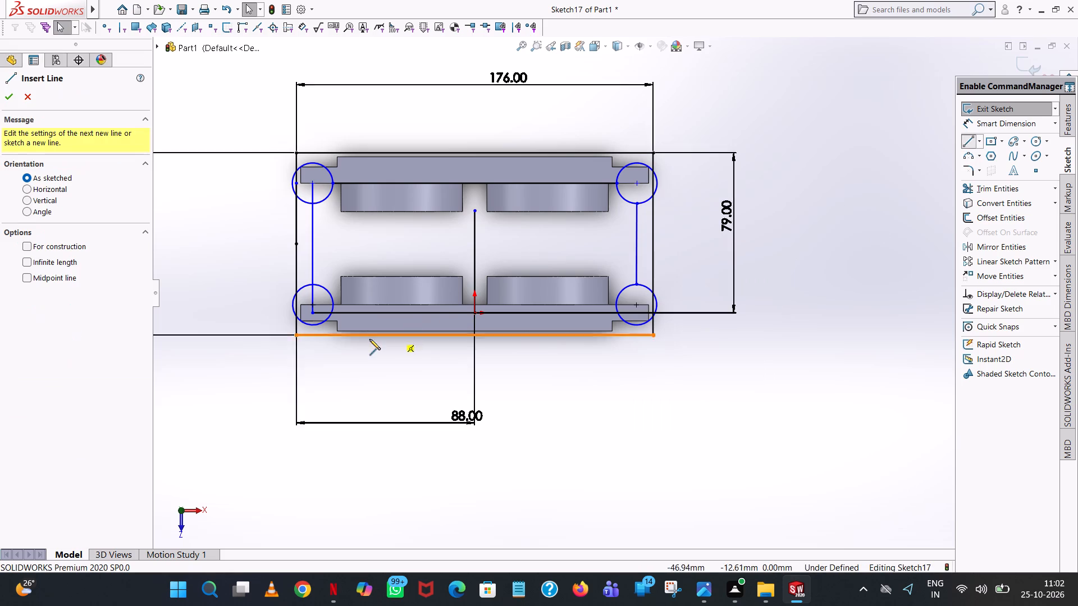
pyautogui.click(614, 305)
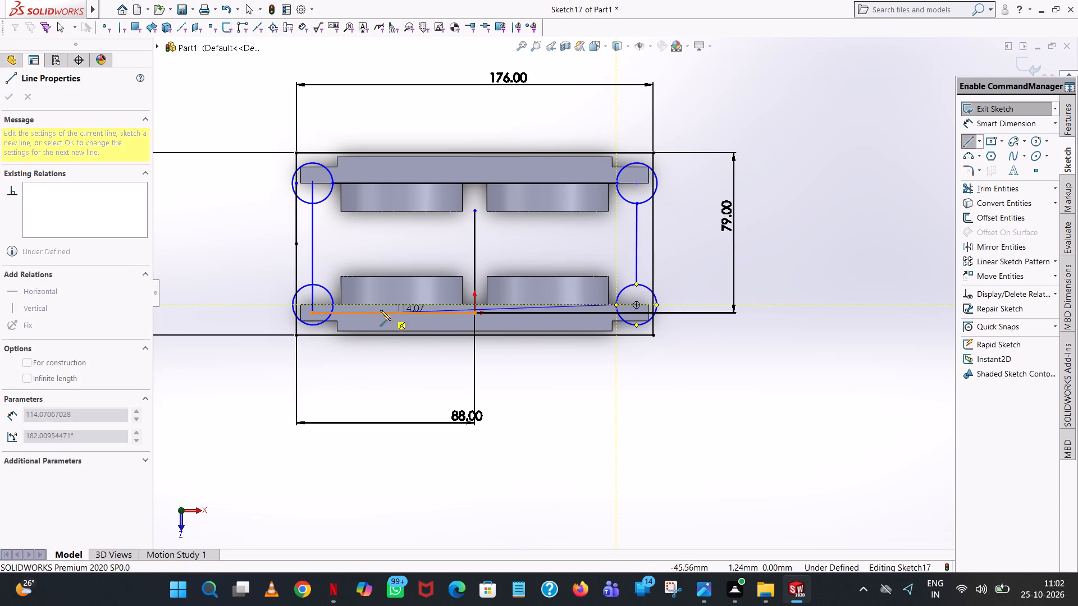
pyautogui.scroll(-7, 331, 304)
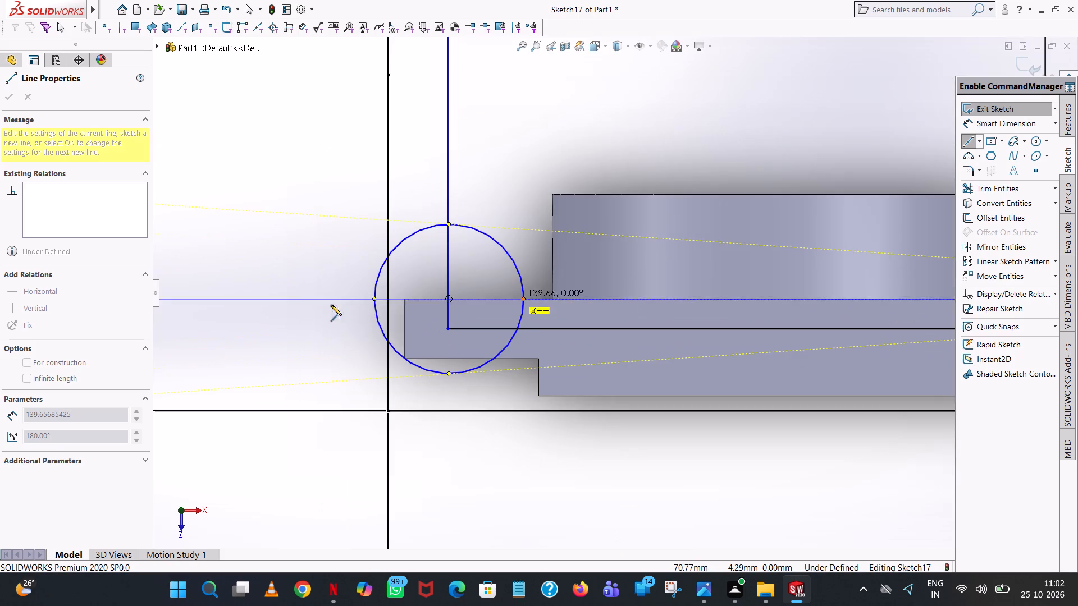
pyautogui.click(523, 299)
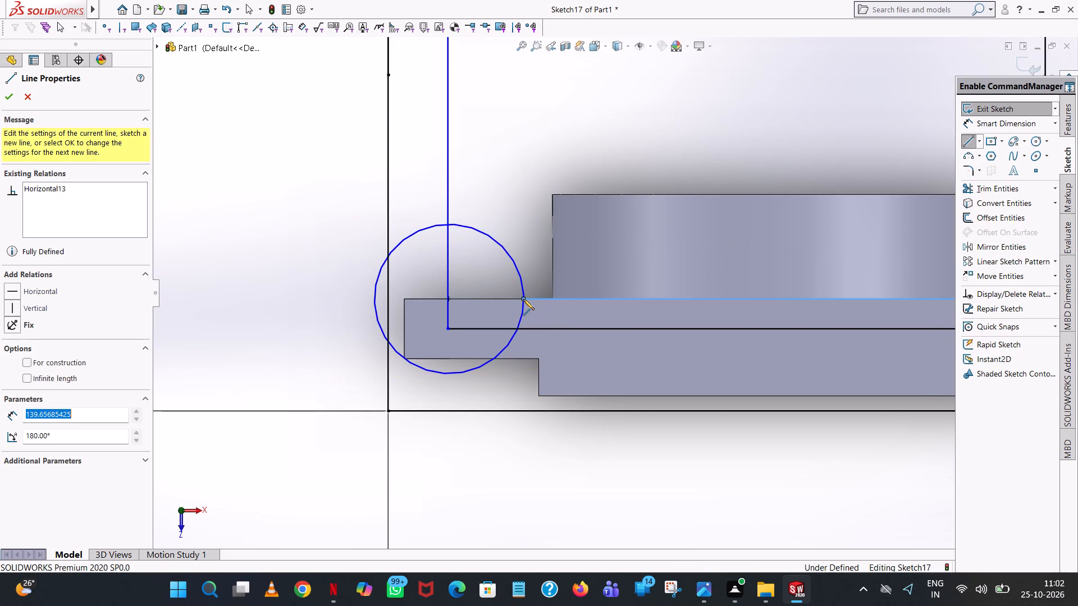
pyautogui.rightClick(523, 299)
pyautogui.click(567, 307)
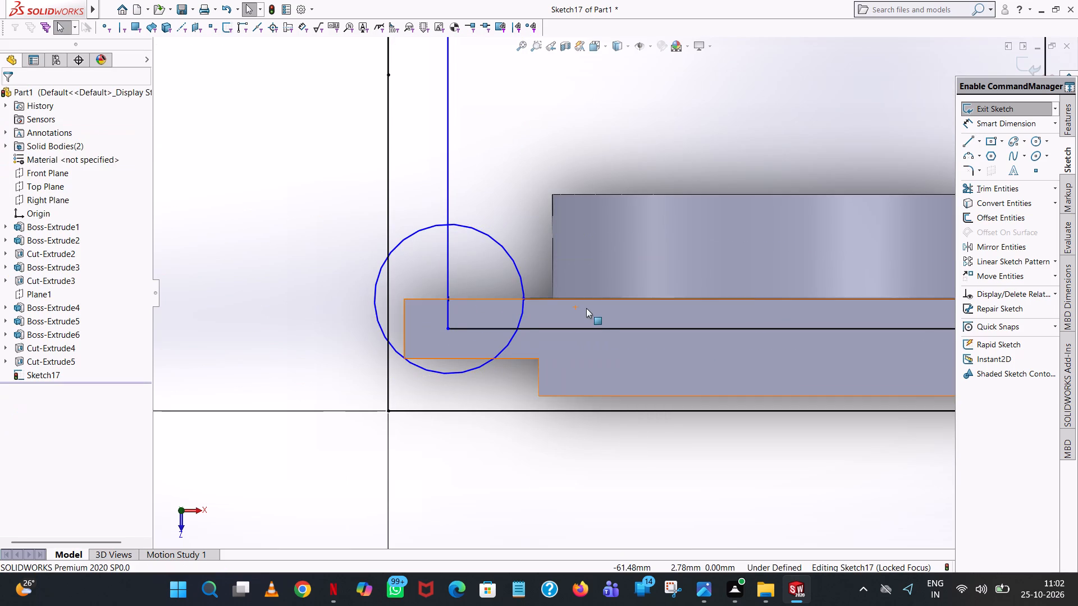
# Trim away the horizontal line left of the origin, the left vertical line through the circles, and the centre line above the lower plate.
pyautogui.scroll(6, 586, 308)
pyautogui.click(999, 187)
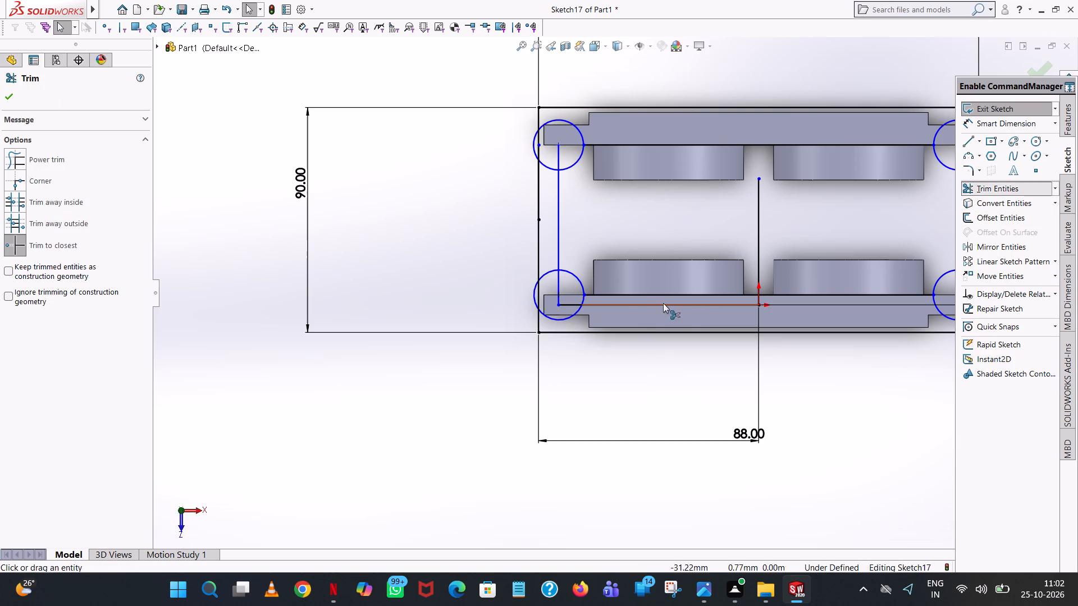
pyautogui.click(631, 302)
pyautogui.click(565, 303)
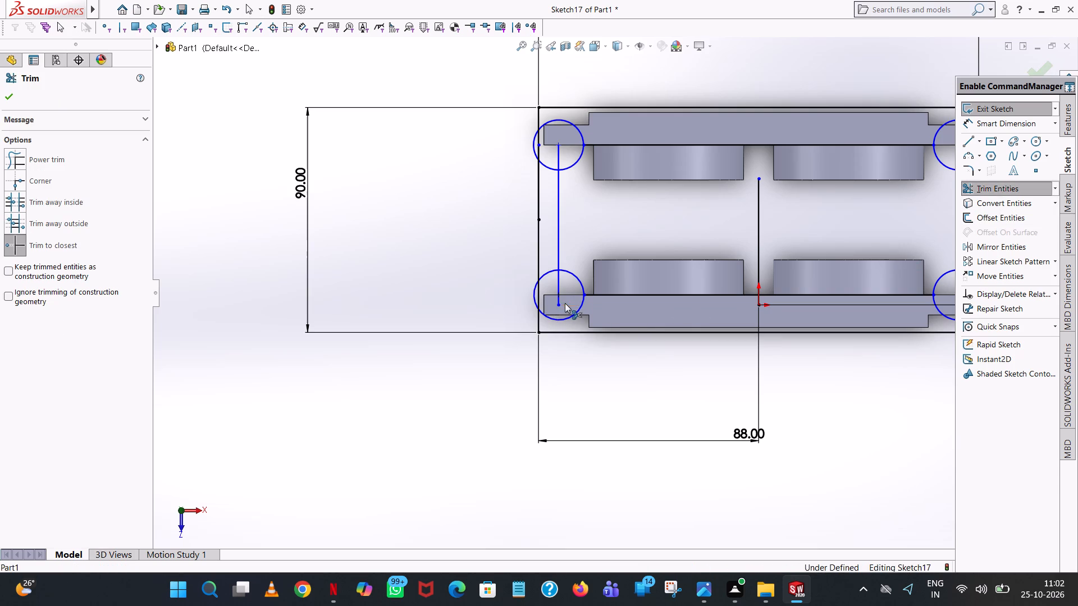
pyautogui.click(558, 292)
pyautogui.click(555, 236)
pyautogui.click(556, 151)
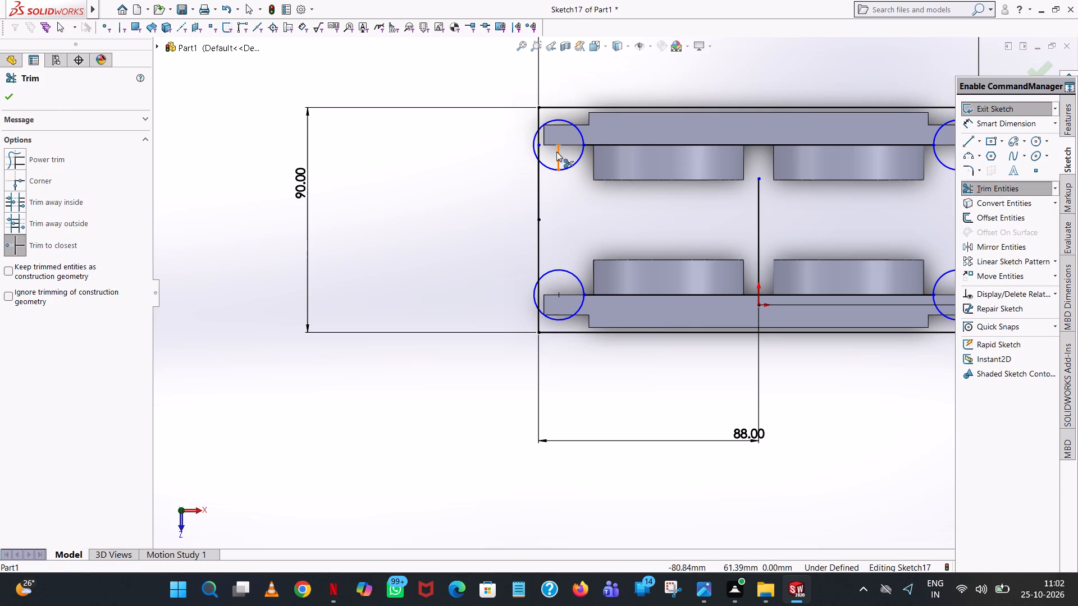
pyautogui.scroll(2, 854, 255)
pyautogui.scroll(-4, 861, 304)
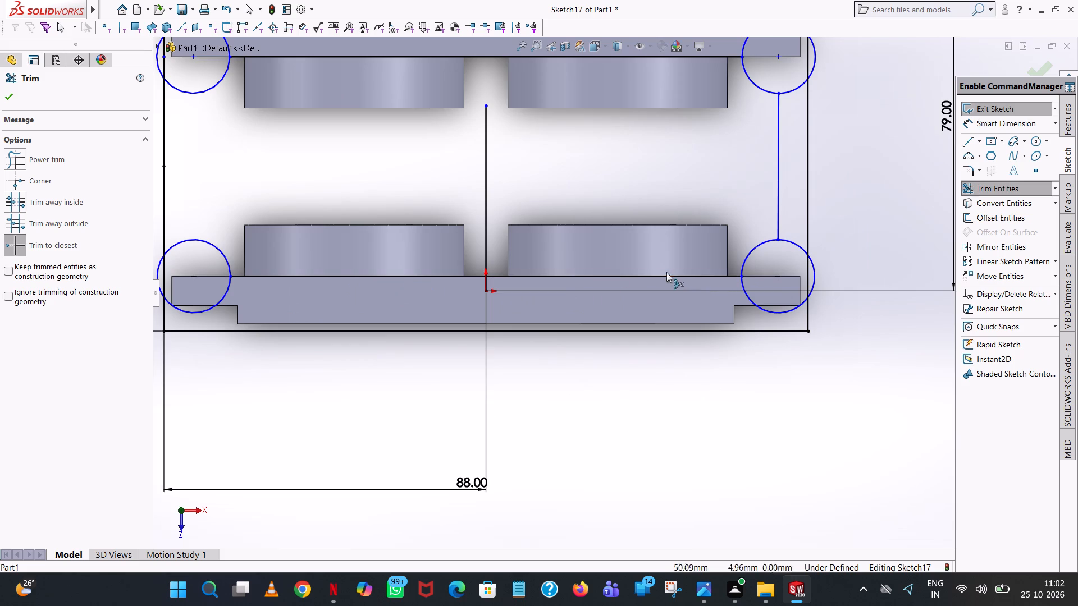
pyautogui.click(486, 231)
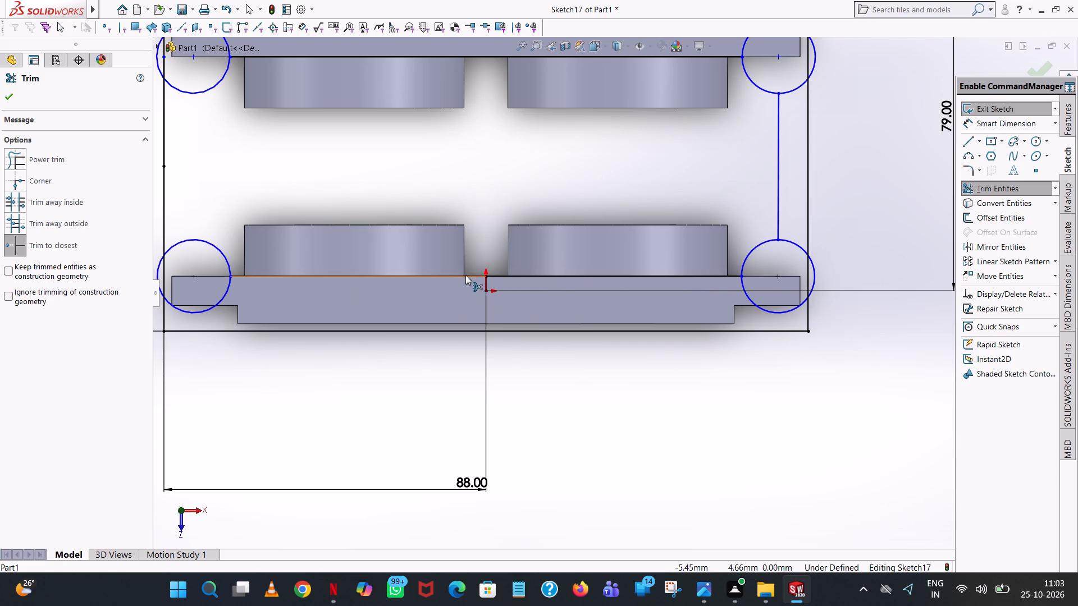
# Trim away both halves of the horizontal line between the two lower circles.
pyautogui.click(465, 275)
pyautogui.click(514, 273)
# Sketch a horizontal line about 140 mm long from the lower-left circle's right quadrant point to the lower-right circle's left quadrant point.
pyautogui.click(960, 136)
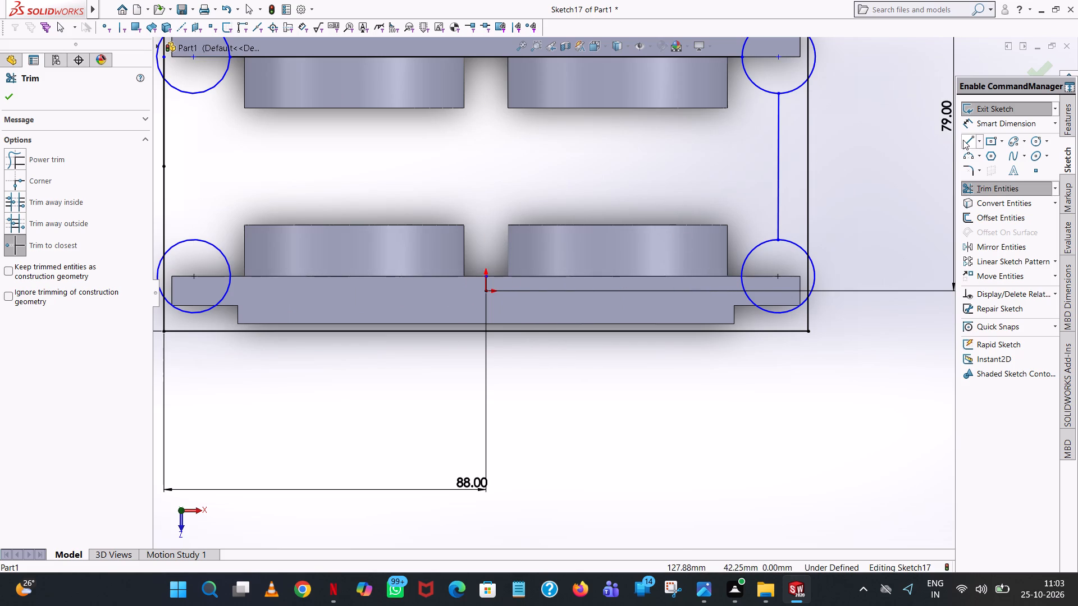
pyautogui.click(963, 140)
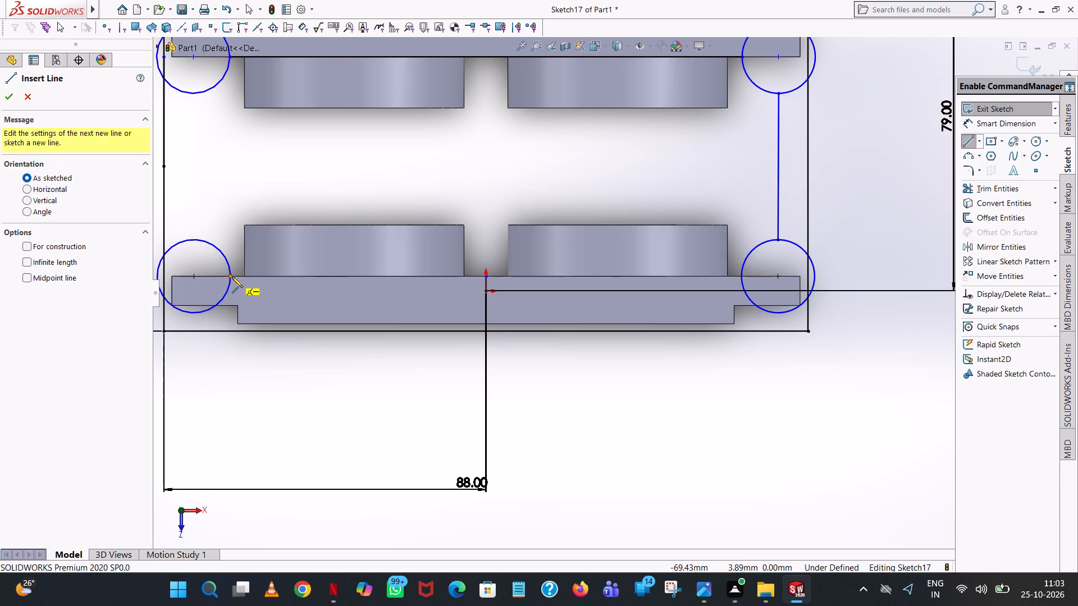
pyautogui.click(230, 277)
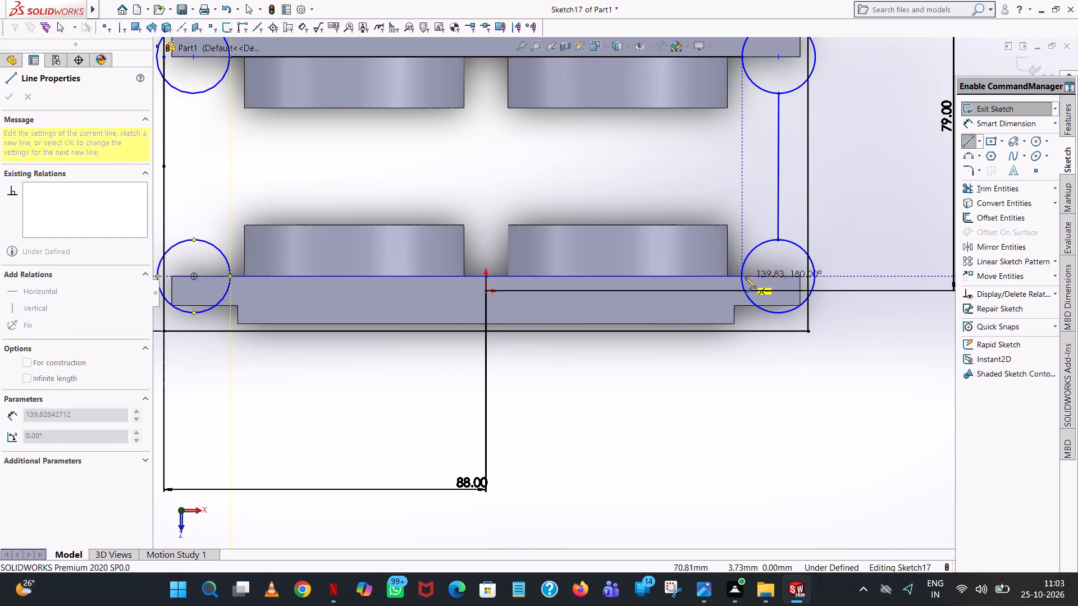
pyautogui.click(740, 276)
pyautogui.rightClick(740, 276)
pyautogui.click(806, 284)
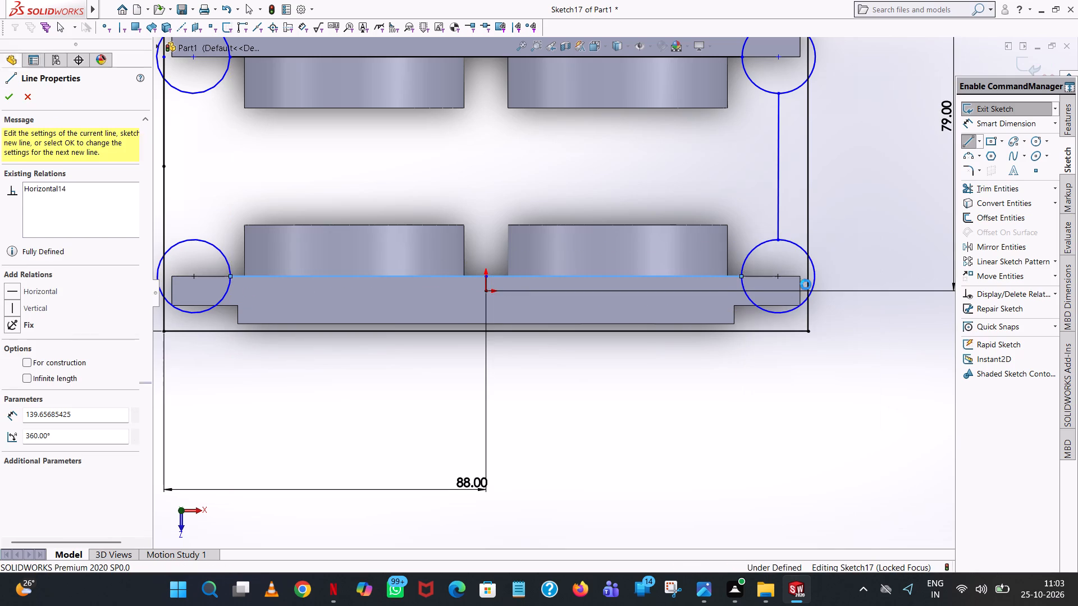
# Trim the lower-right circle down to its upper-left quarter arc.
pyautogui.click(1012, 187)
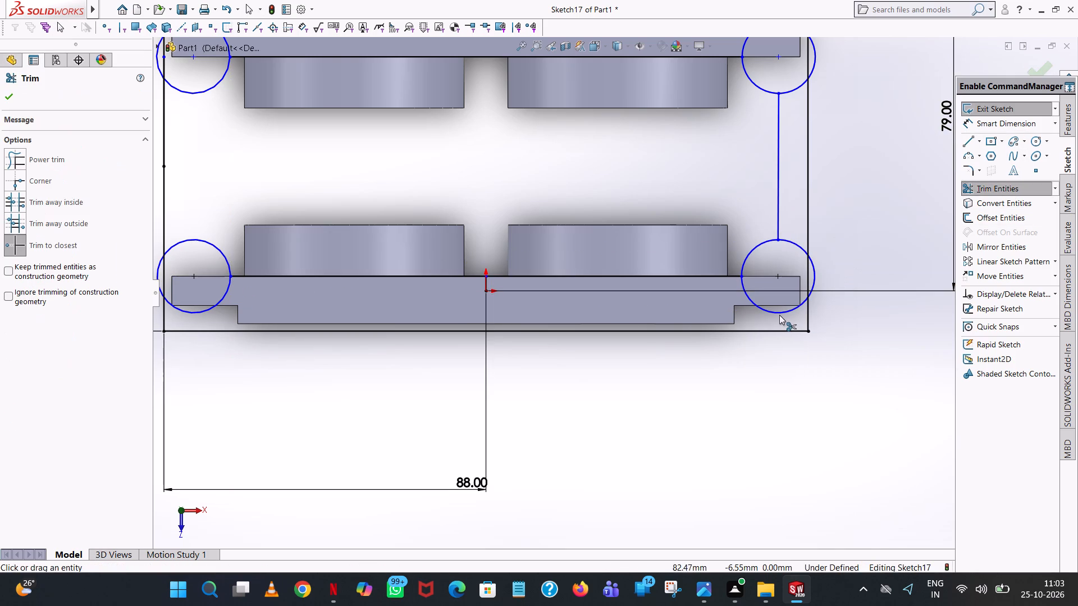
pyautogui.click(779, 315)
pyautogui.click(814, 277)
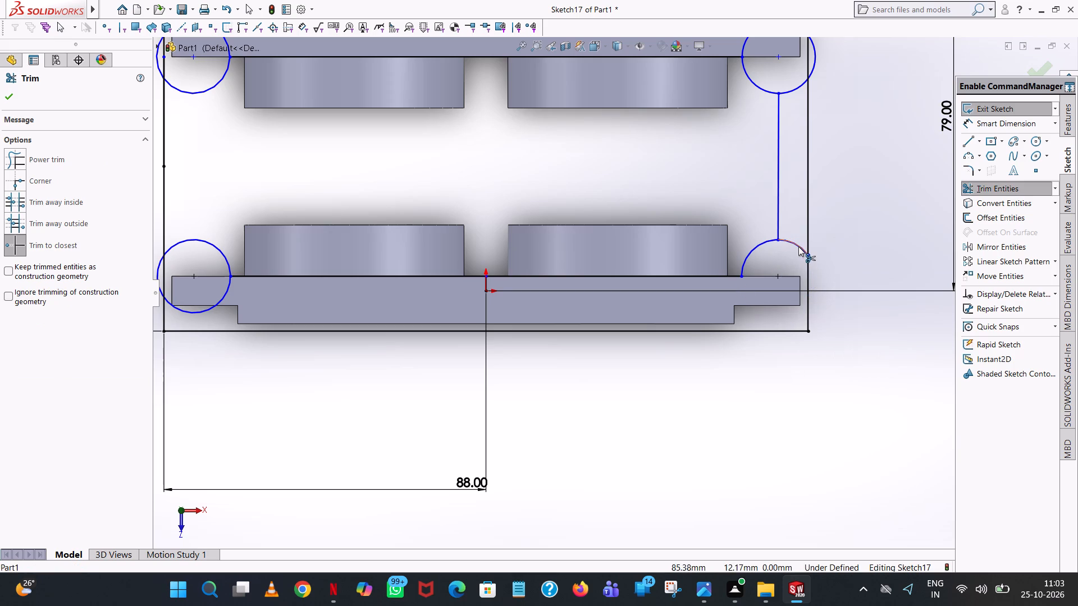
pyautogui.click(798, 246)
# Trim the upper-right circle down to its lower-left quarter arc.
pyautogui.scroll(2, 806, 57)
pyautogui.click(755, 126)
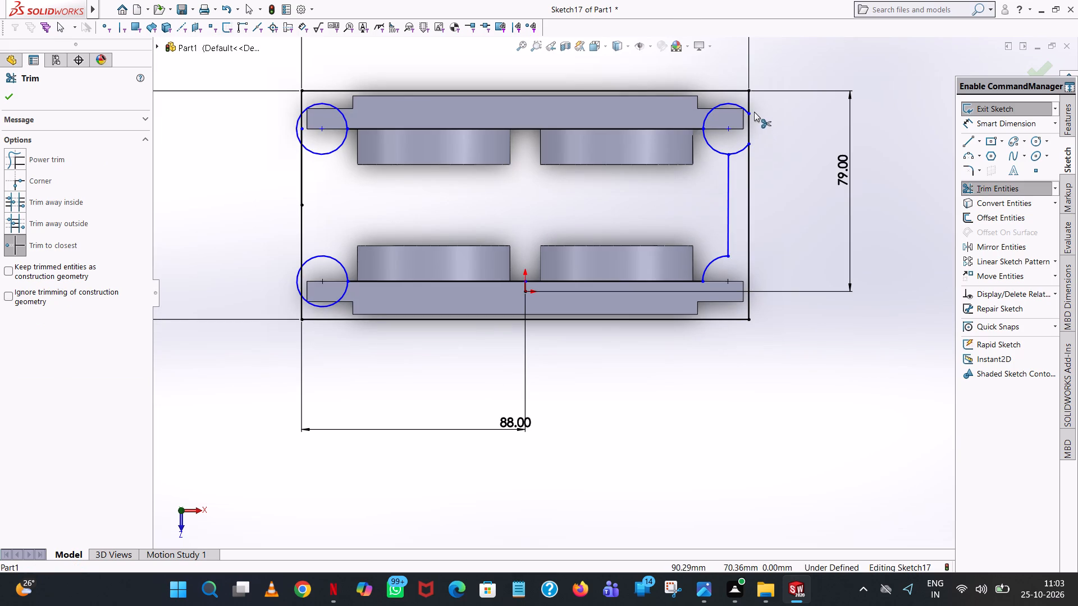
pyautogui.click(741, 108)
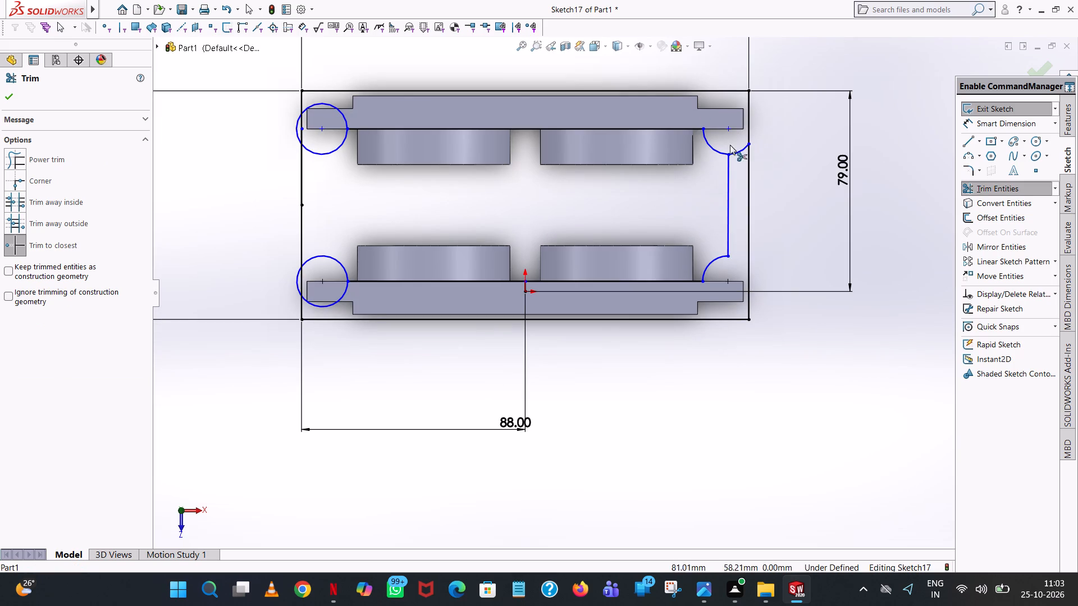
pyautogui.click(741, 149)
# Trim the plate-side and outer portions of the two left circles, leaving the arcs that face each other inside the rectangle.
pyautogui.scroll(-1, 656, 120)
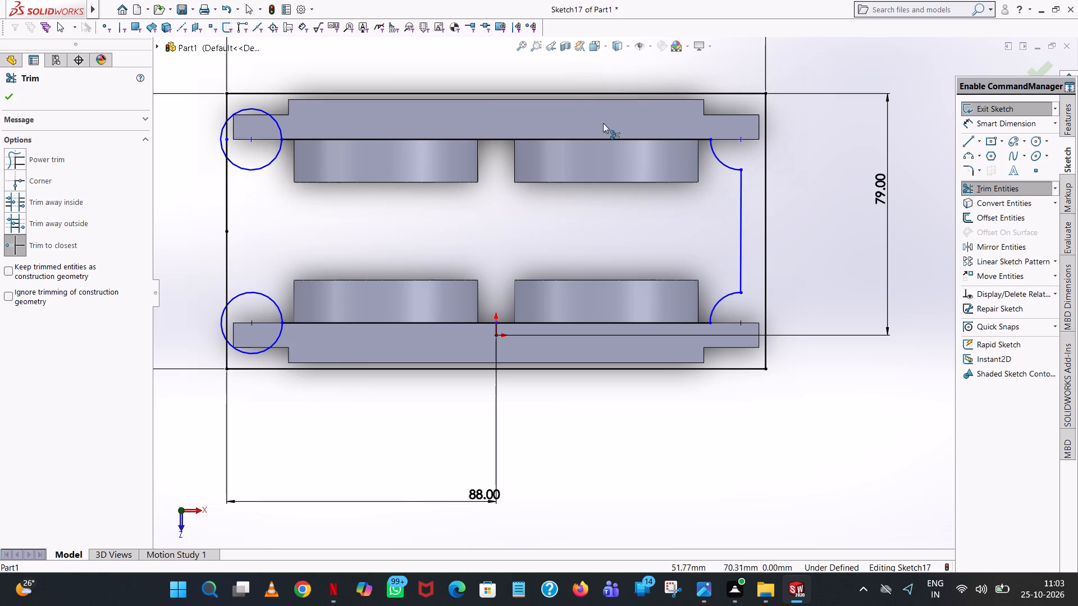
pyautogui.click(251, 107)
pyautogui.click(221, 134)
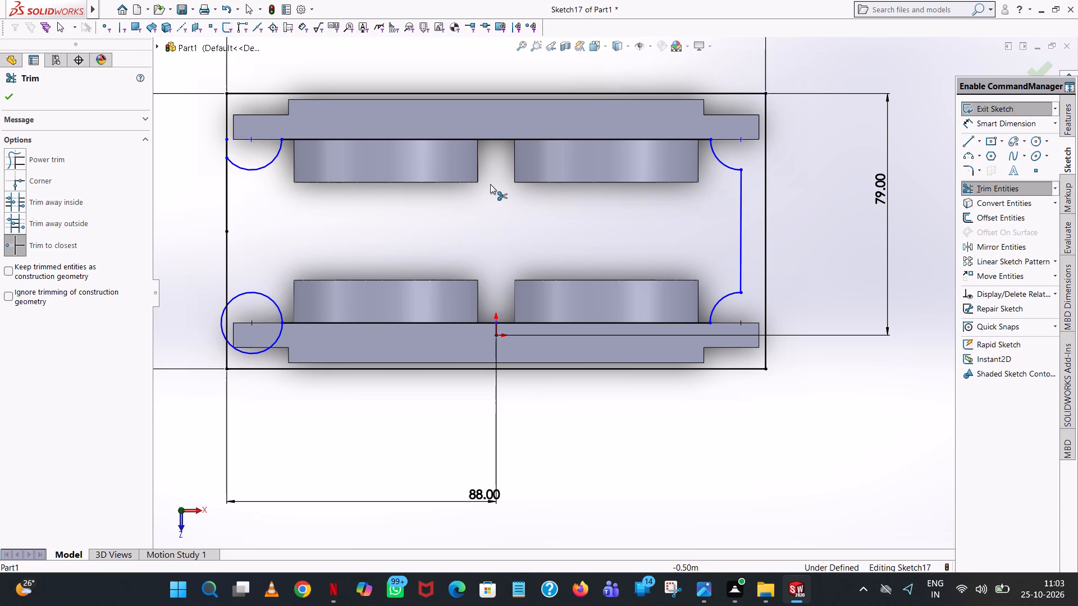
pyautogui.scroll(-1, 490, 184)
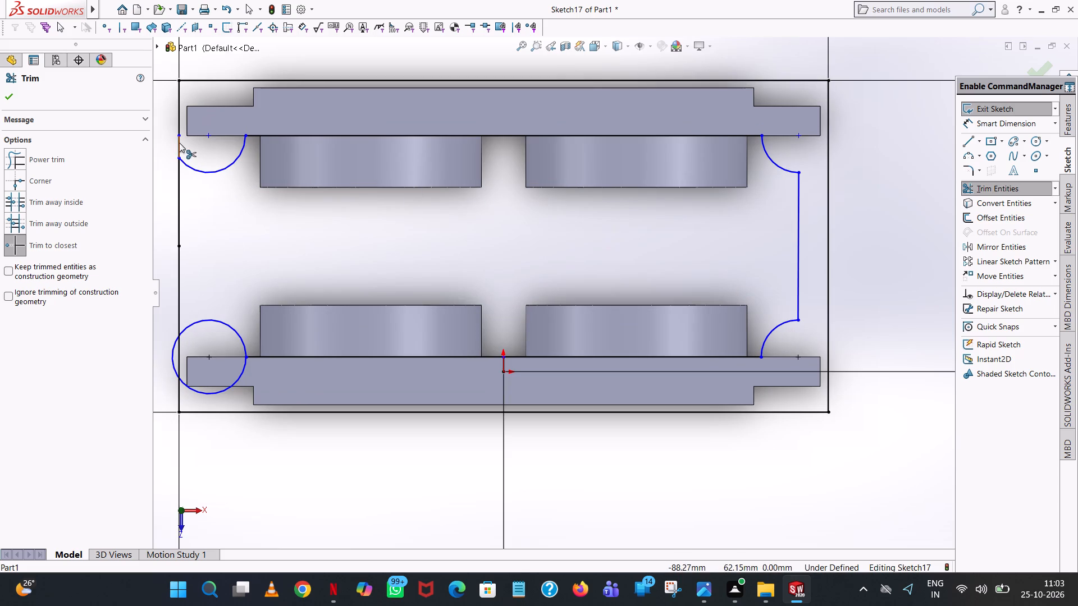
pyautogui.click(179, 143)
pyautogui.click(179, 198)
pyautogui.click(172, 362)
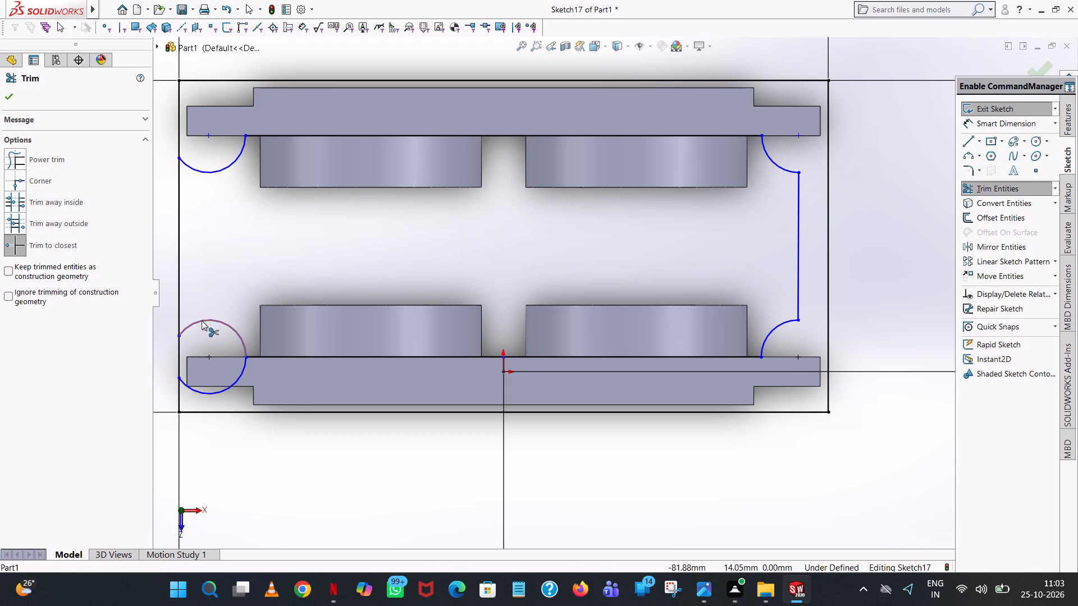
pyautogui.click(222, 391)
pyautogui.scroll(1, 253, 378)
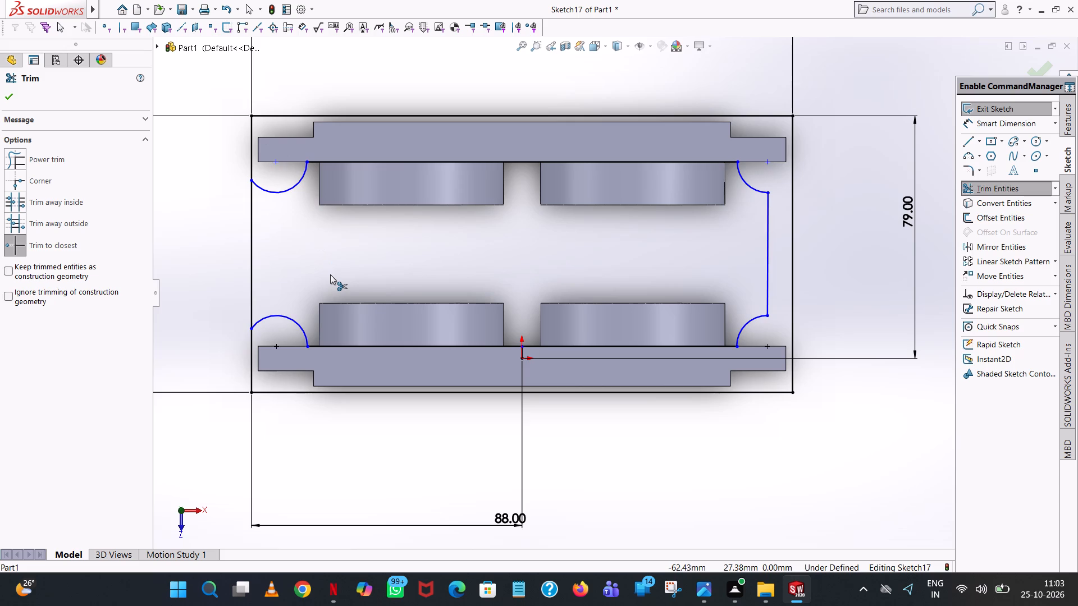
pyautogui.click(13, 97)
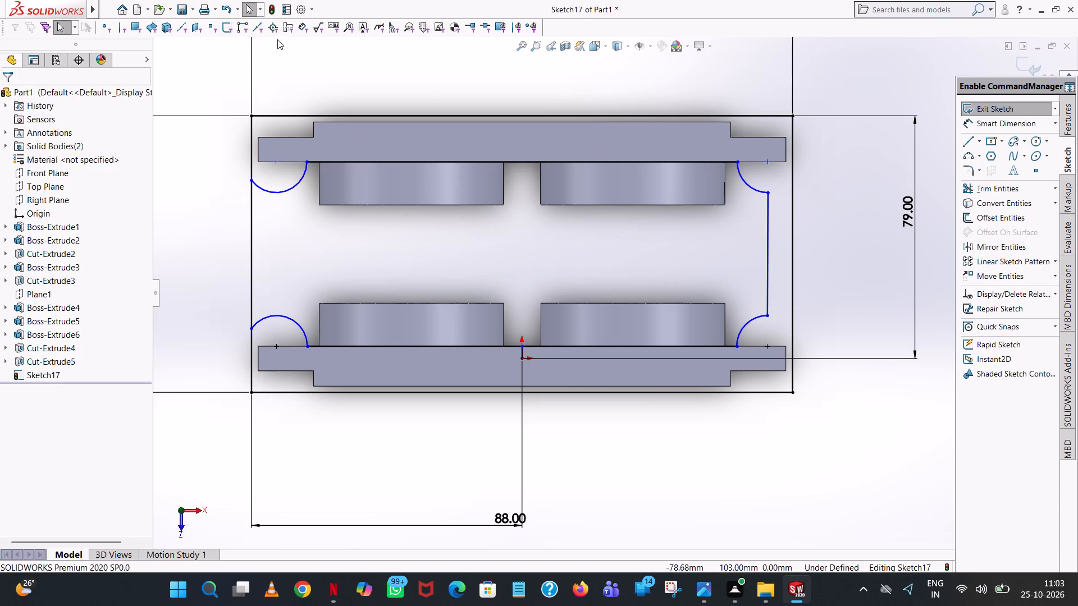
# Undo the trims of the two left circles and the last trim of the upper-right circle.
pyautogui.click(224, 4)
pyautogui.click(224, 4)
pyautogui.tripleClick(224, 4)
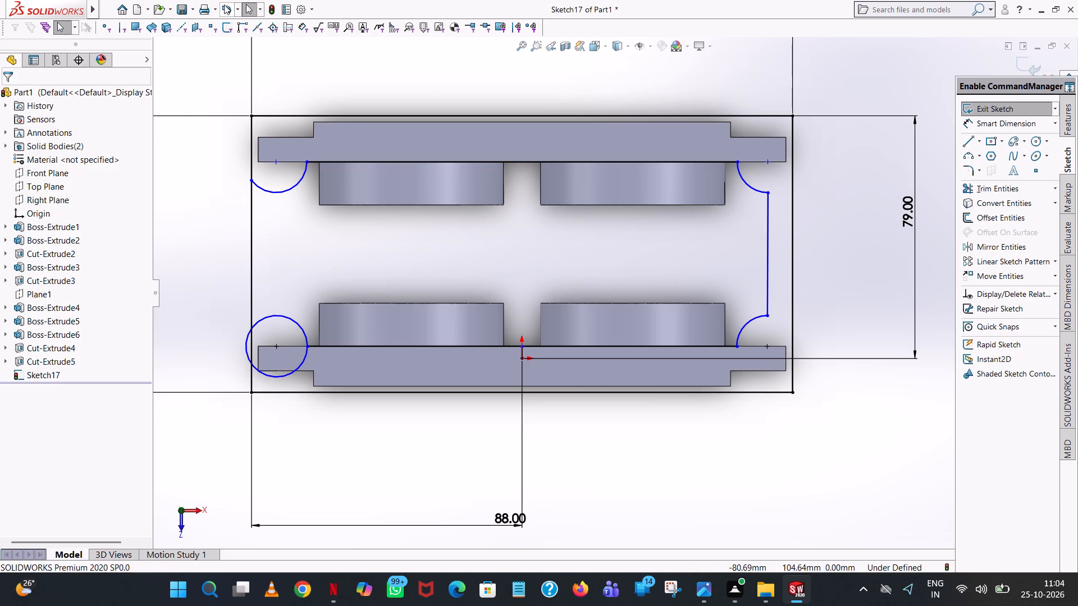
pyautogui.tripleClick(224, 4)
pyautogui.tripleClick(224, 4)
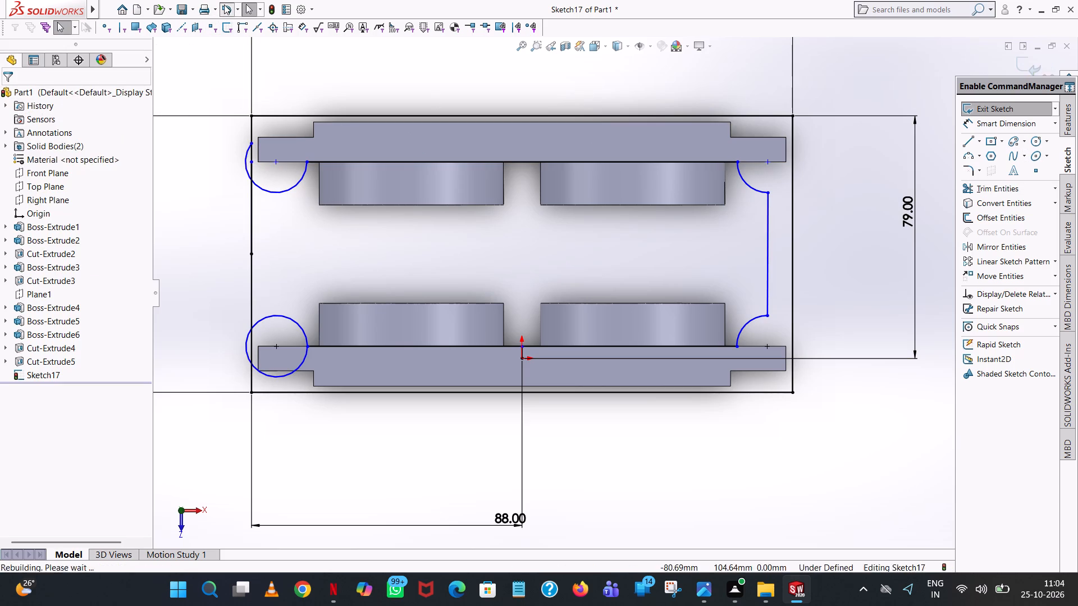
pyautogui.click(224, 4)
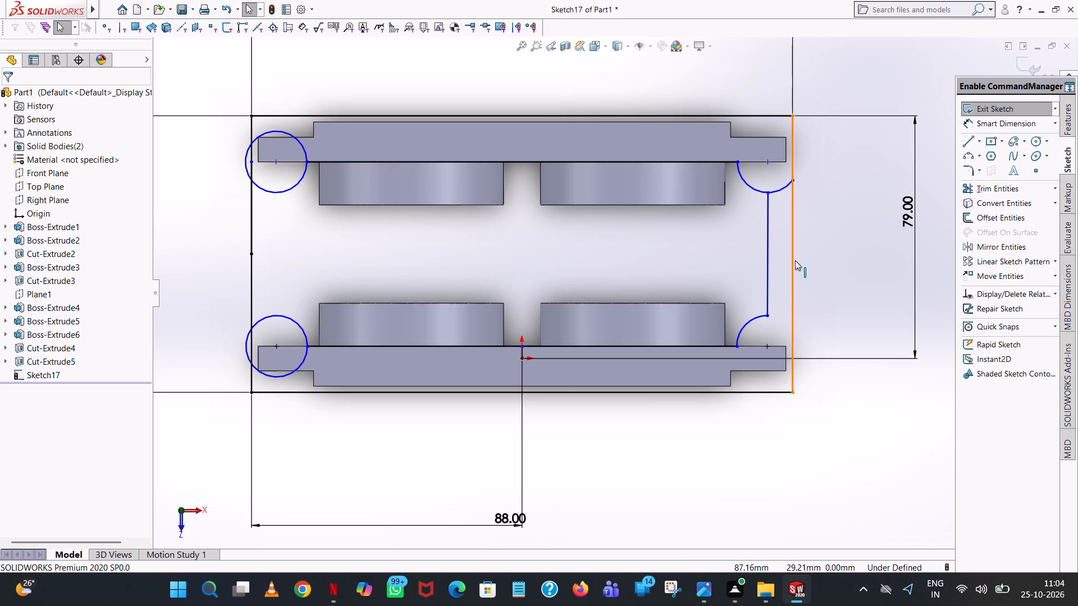
# Sketch a vertical line about 40 mm long joining the facing edges of the two left corner circles.
pyautogui.click(966, 138)
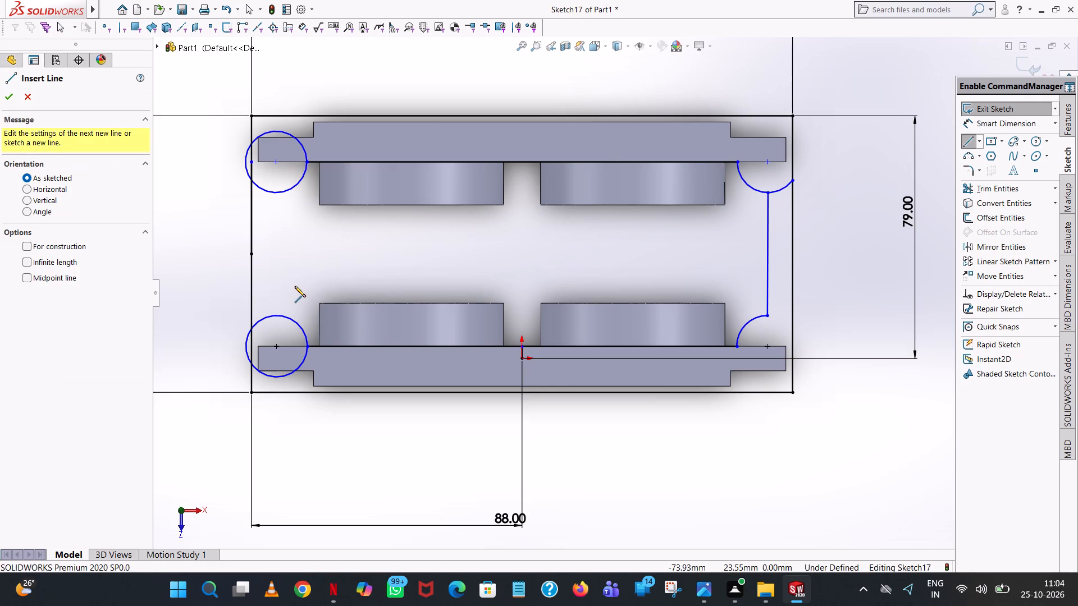
pyautogui.click(275, 314)
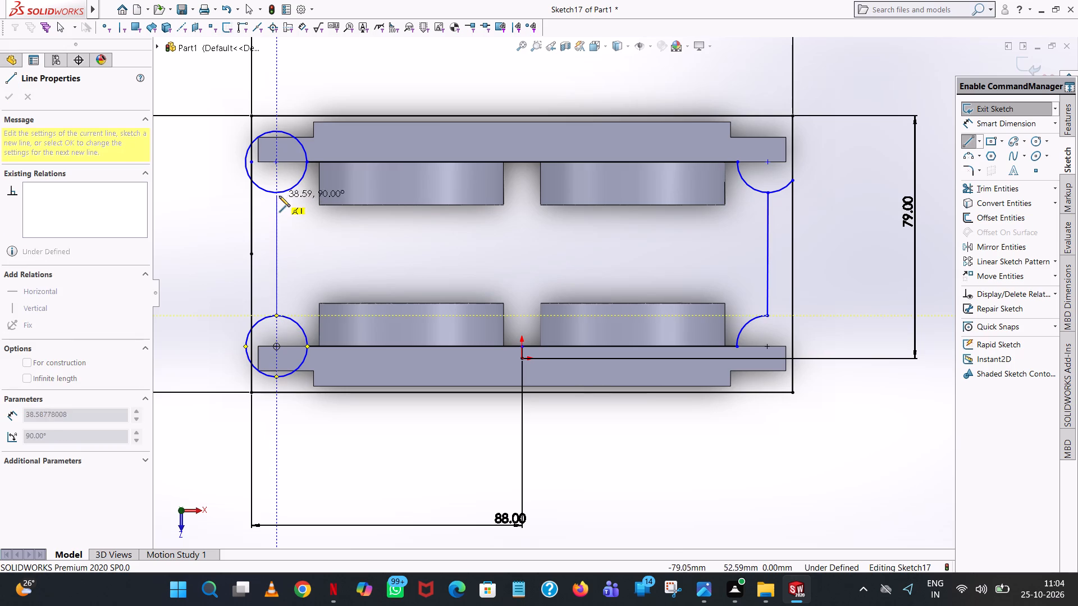
pyautogui.click(276, 192)
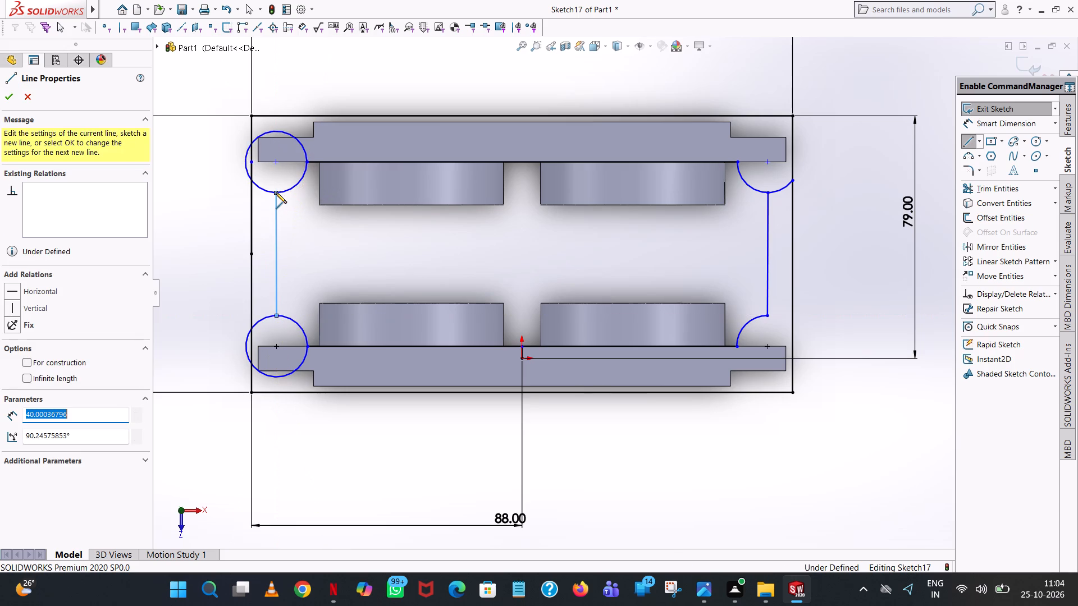
pyautogui.rightClick(276, 192)
pyautogui.click(322, 201)
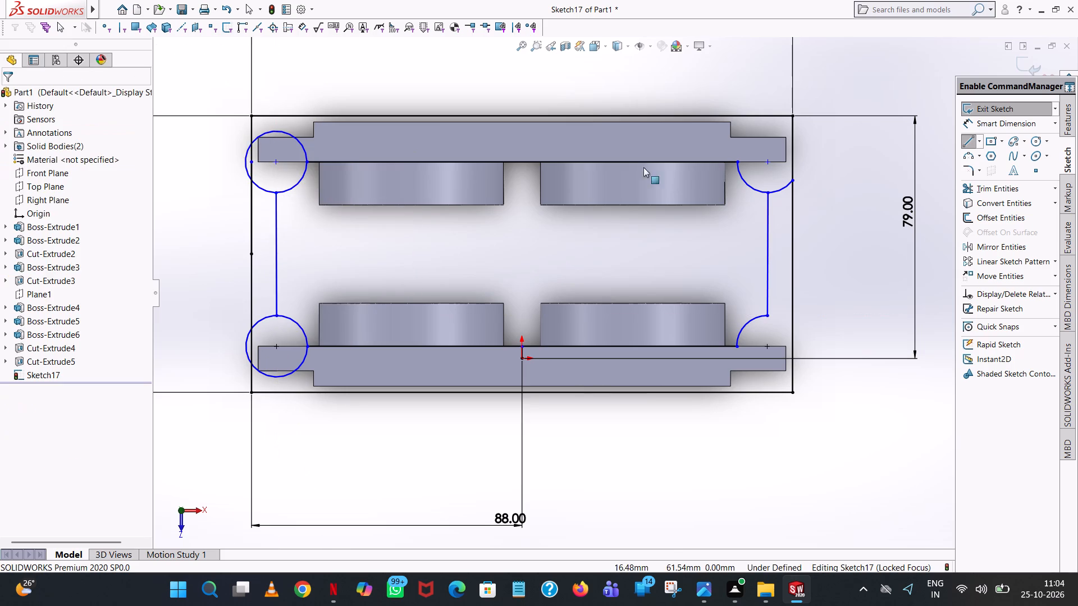
# Trim the upper-right and both left circles to quarter arcs facing the opening, removing the leftover segment on the rectangle's left edge.
pyautogui.click(1003, 192)
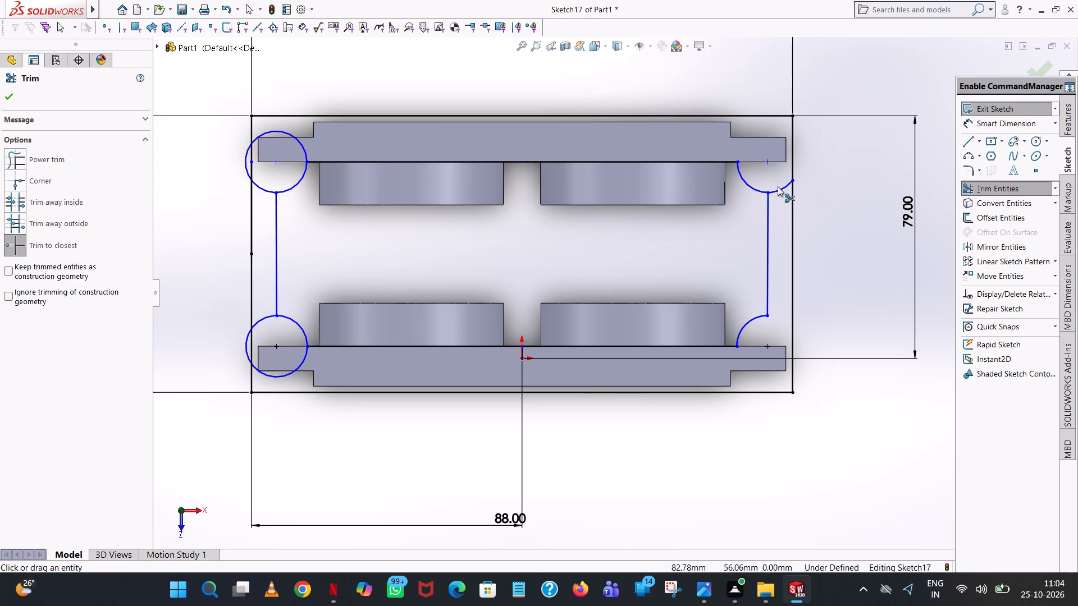
pyautogui.click(783, 187)
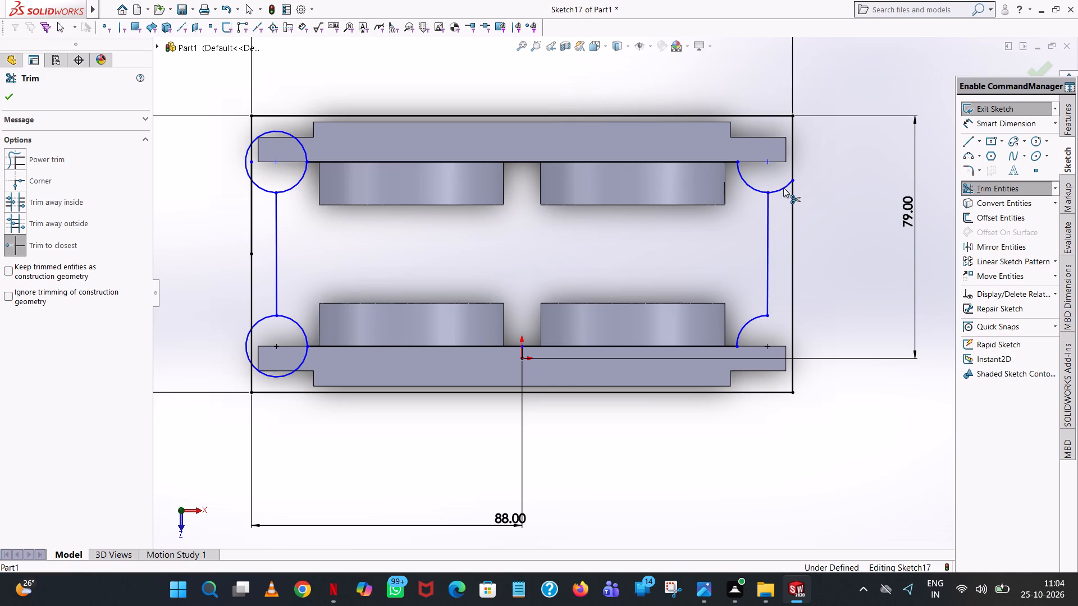
pyautogui.click(244, 160)
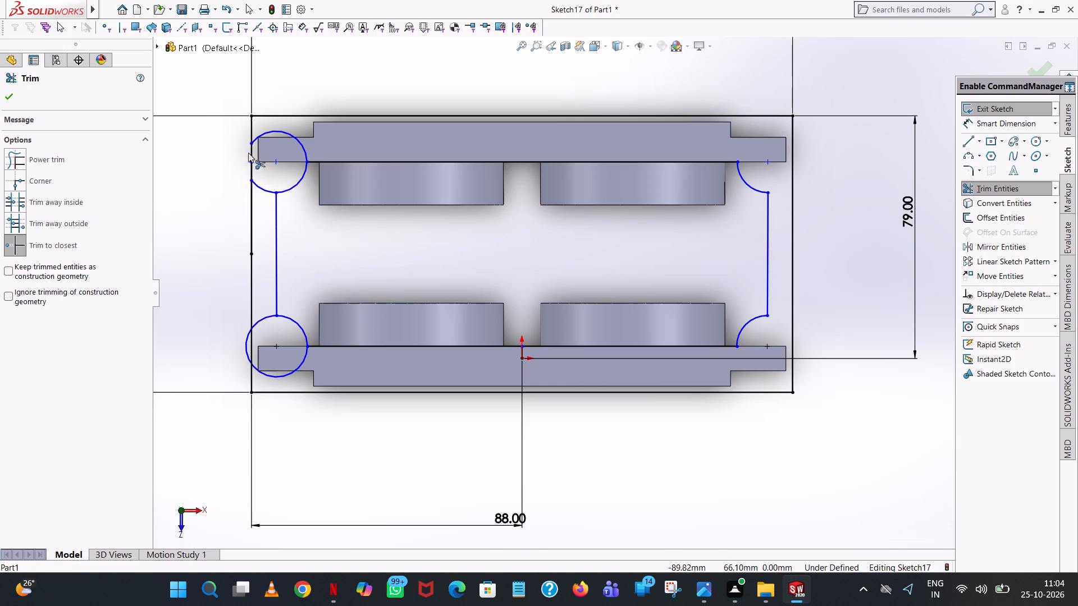
pyautogui.click(262, 137)
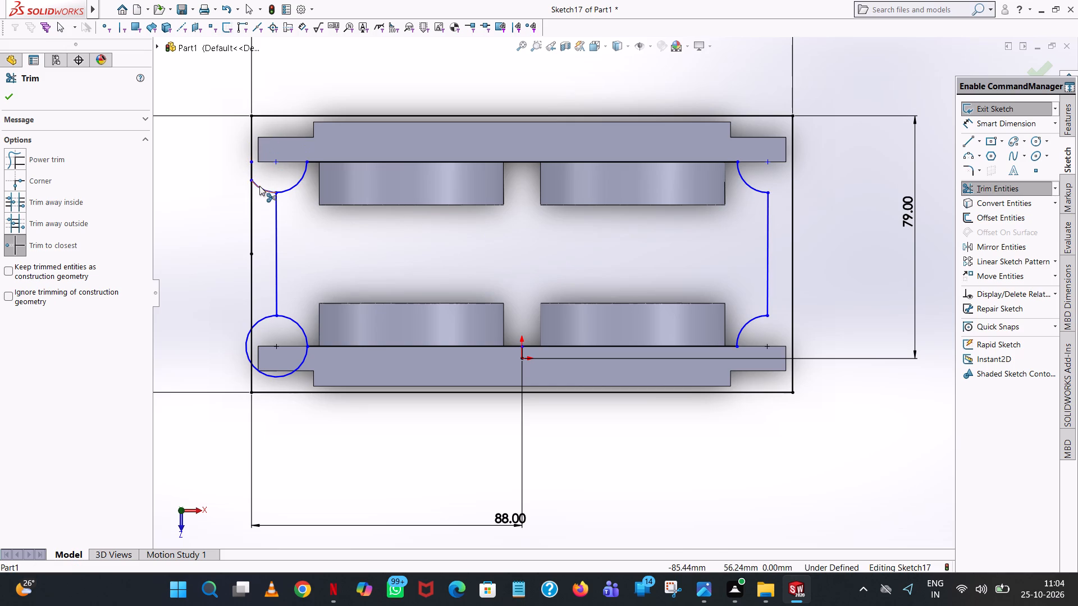
pyautogui.click(259, 186)
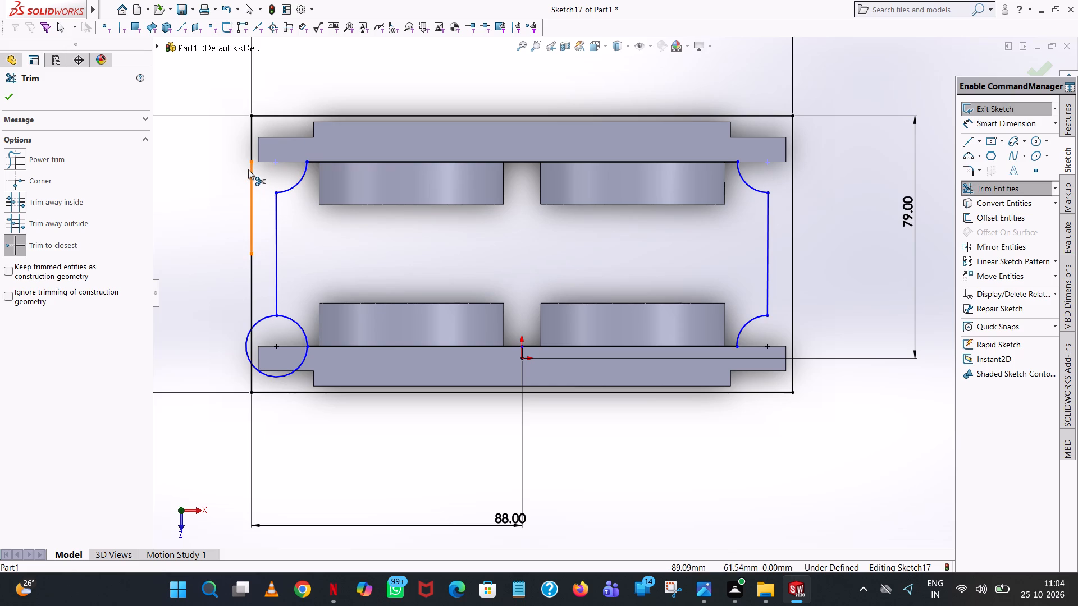
pyautogui.click(250, 171)
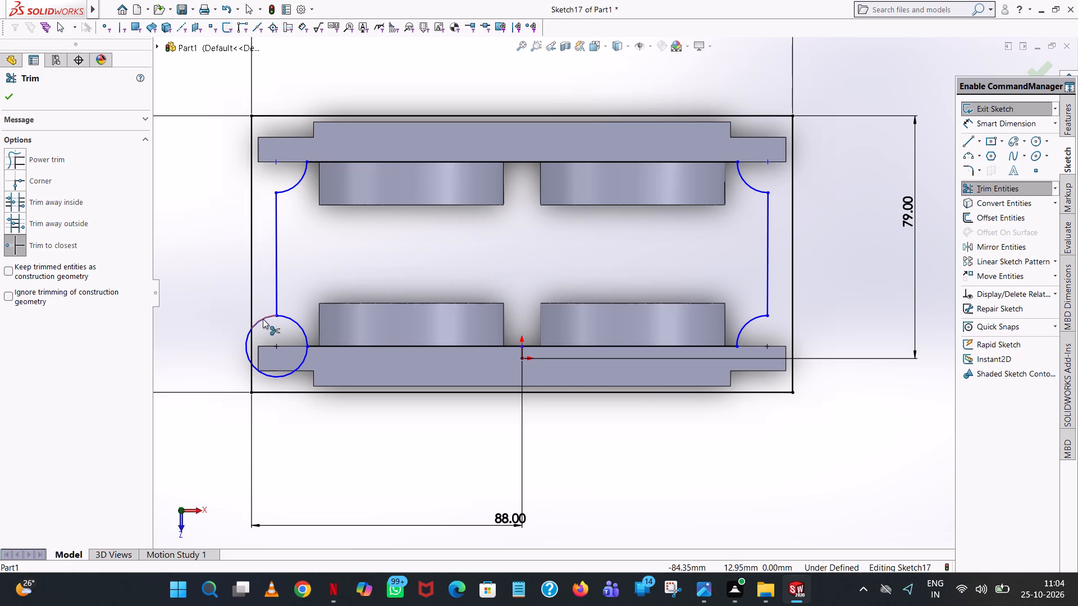
pyautogui.click(263, 319)
pyautogui.click(244, 346)
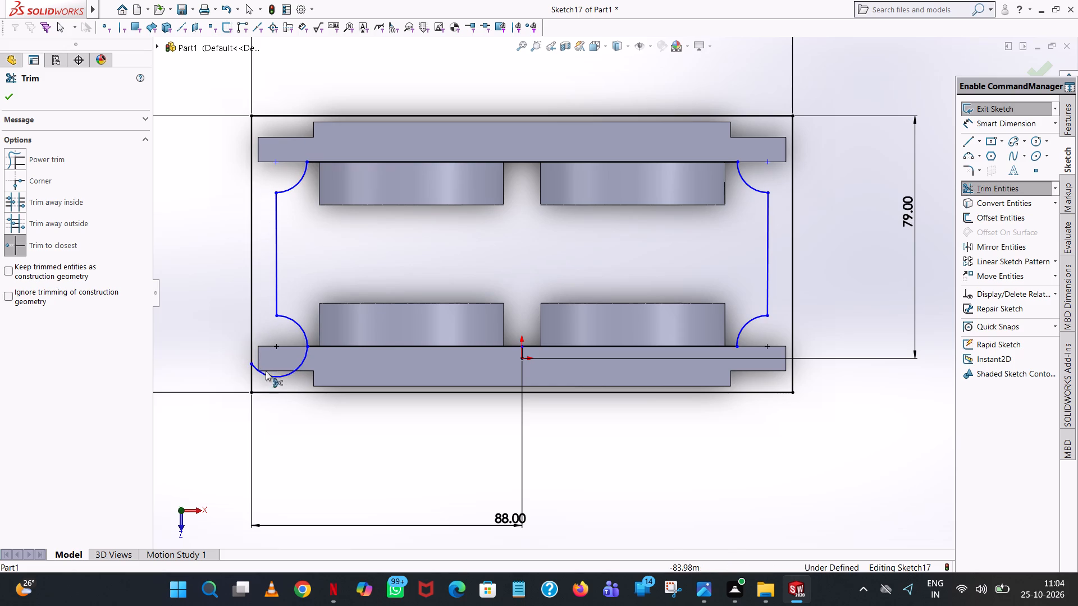
pyautogui.click(270, 377)
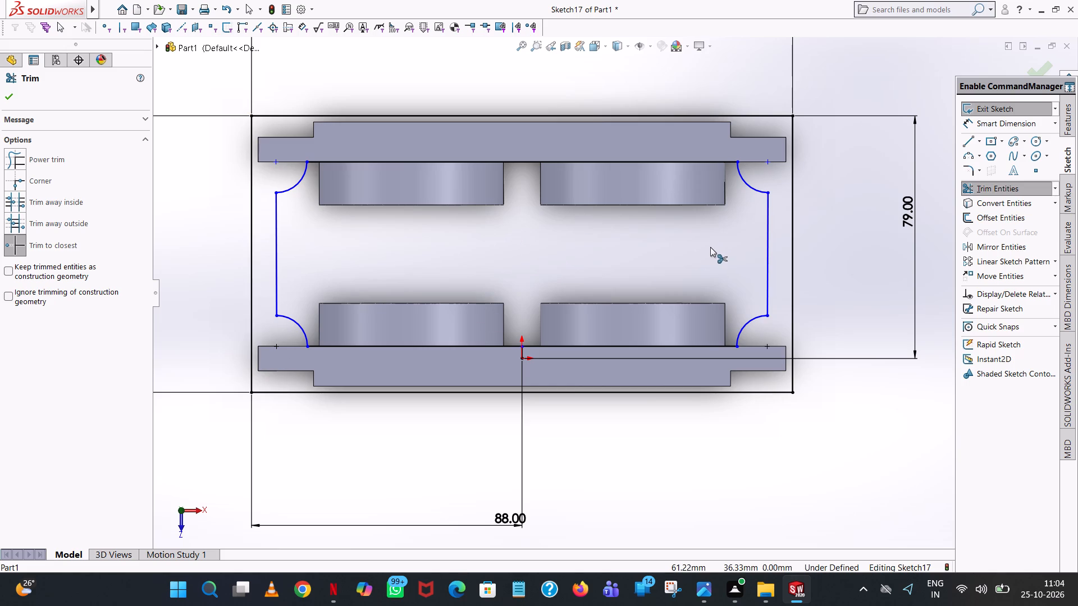
# Dimension the upper-right and lower-right corner arcs with a radius of 10 mm each.
pyautogui.click(1003, 122)
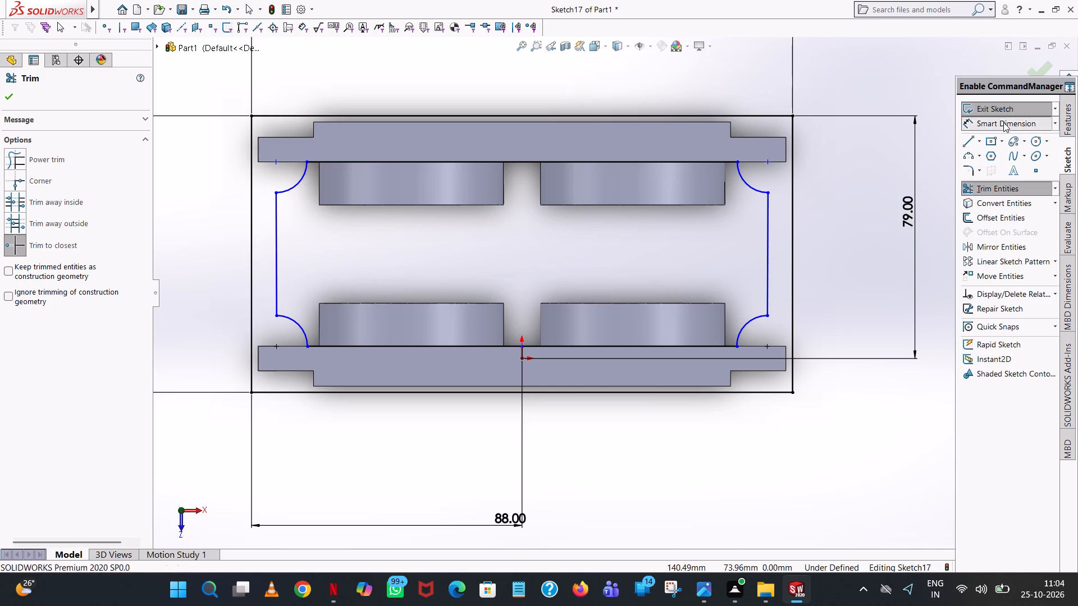
pyautogui.click(745, 179)
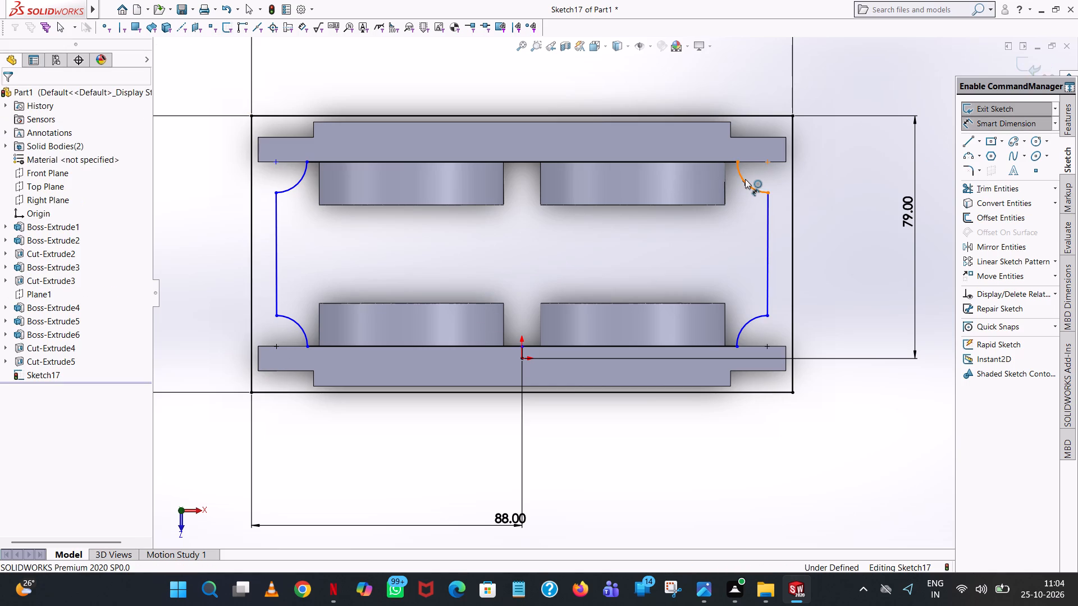
pyautogui.click(888, 77)
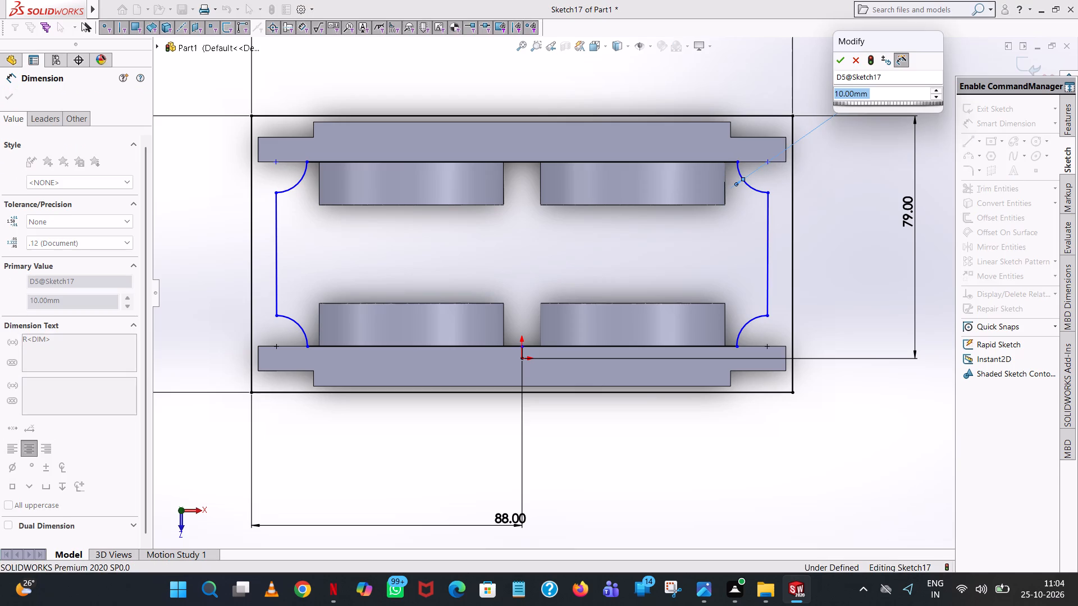
pyautogui.click(844, 59)
pyautogui.click(630, 80)
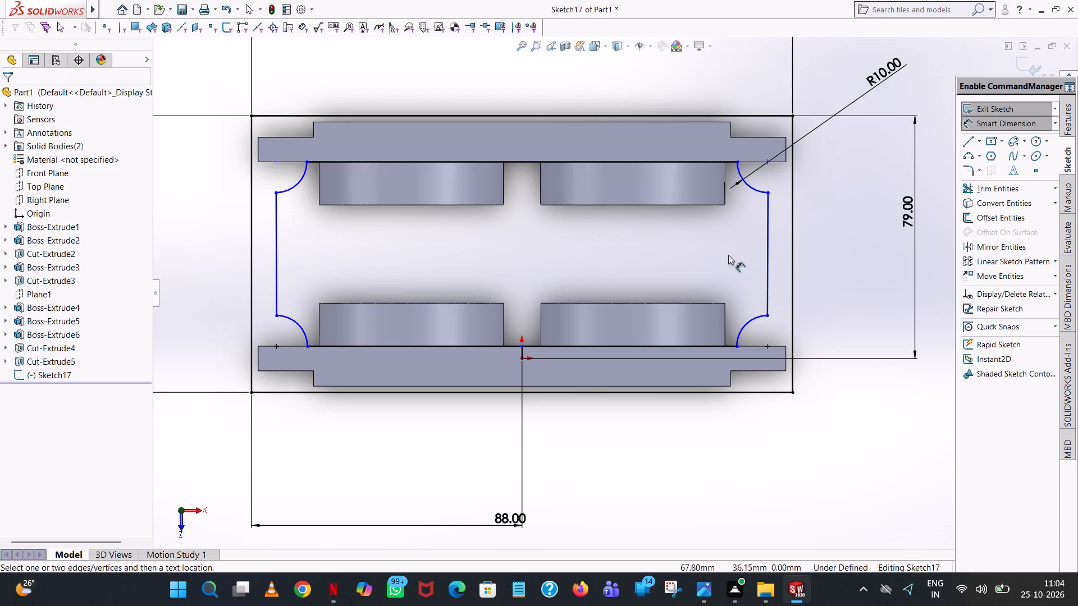
pyautogui.click(740, 330)
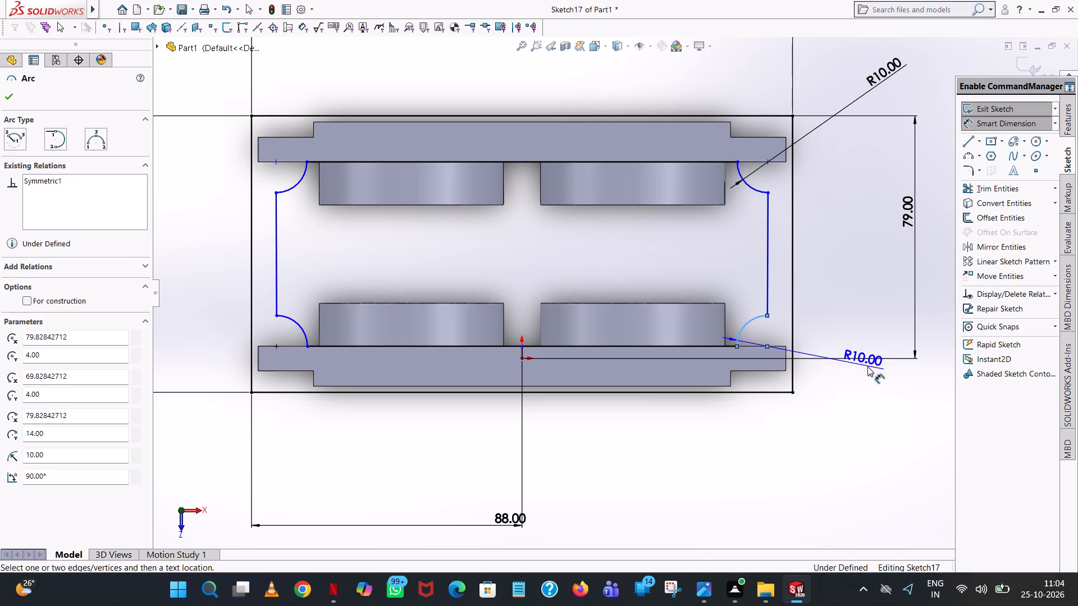
pyautogui.click(886, 421)
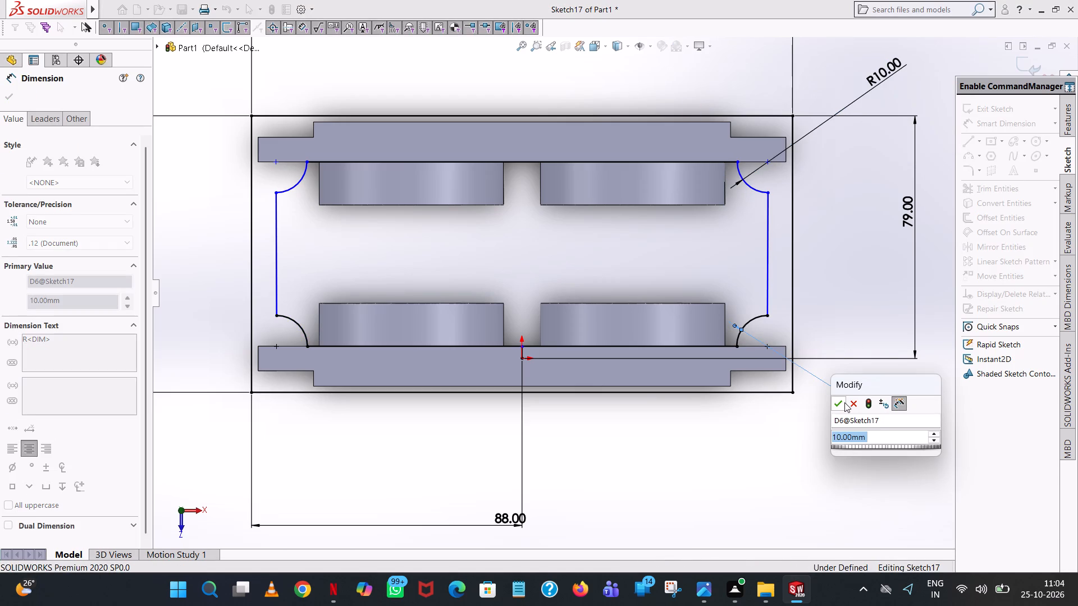
pyautogui.click(843, 403)
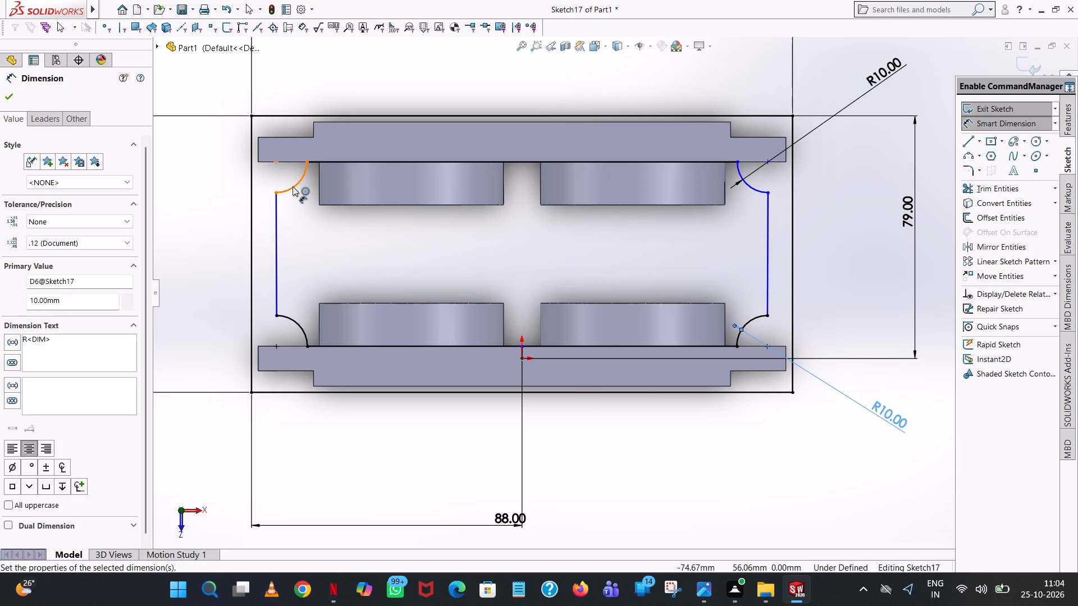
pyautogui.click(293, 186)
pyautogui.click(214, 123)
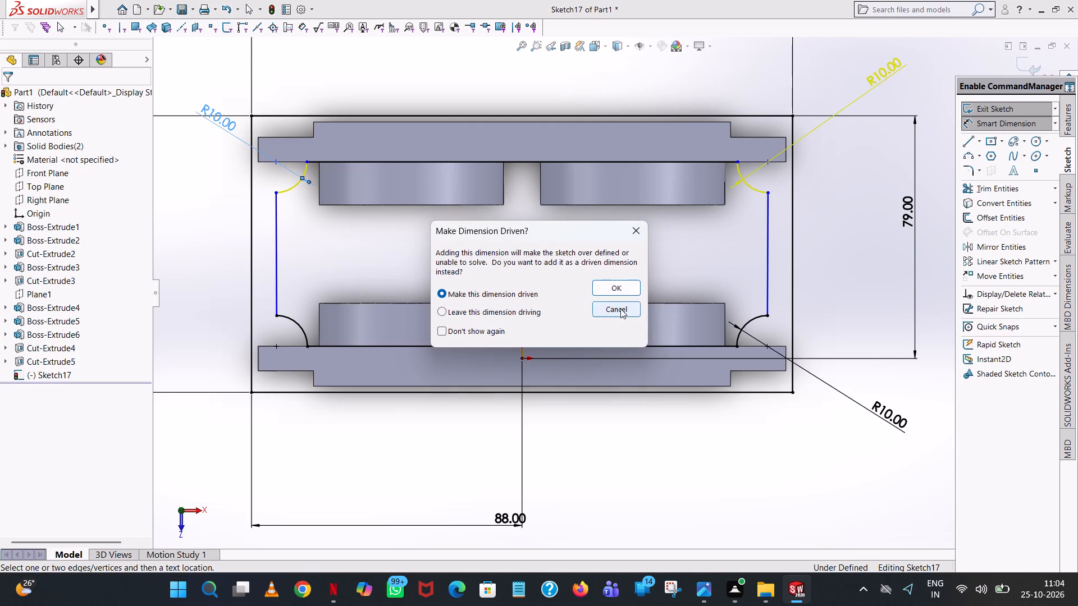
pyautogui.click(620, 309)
# Dimension the horizontal distance from the upper-left arc's centre to the origin as 80 mm.
pyautogui.click(277, 164)
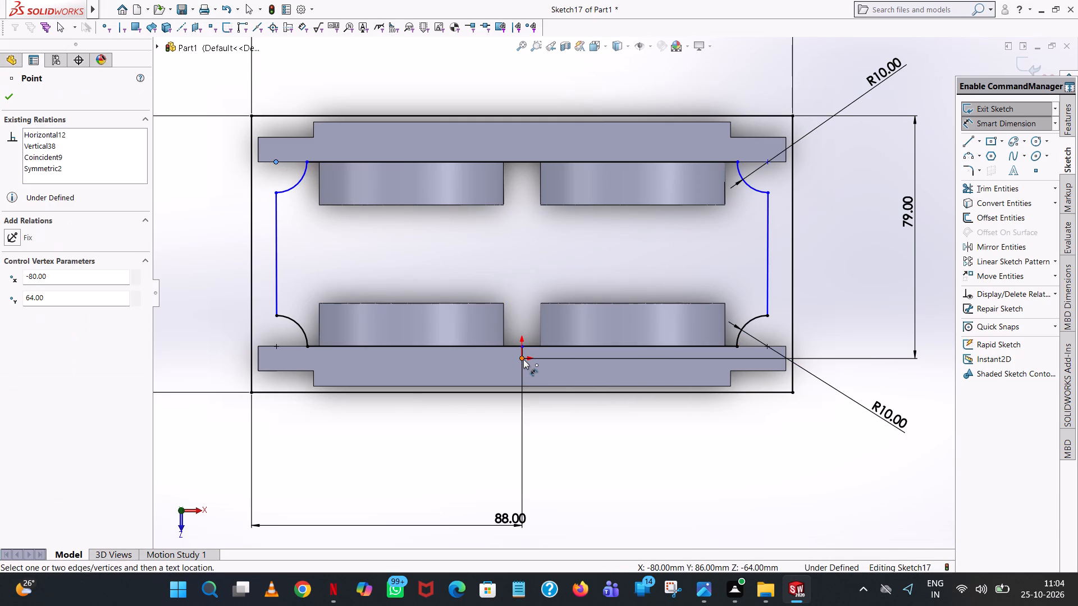
pyautogui.click(521, 359)
pyautogui.click(435, 448)
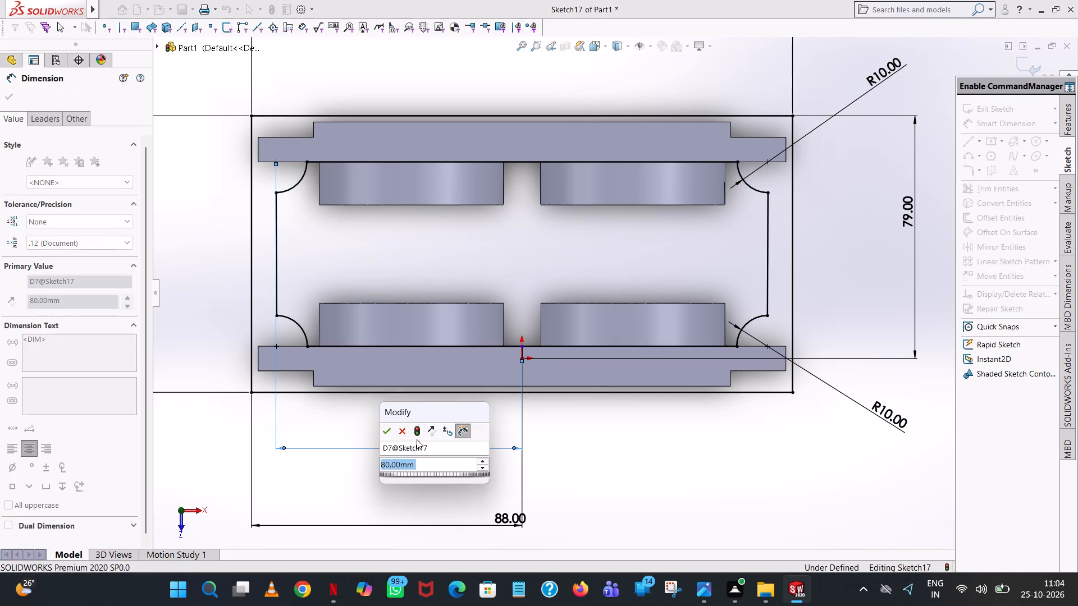
pyautogui.click(385, 434)
pyautogui.click(790, 502)
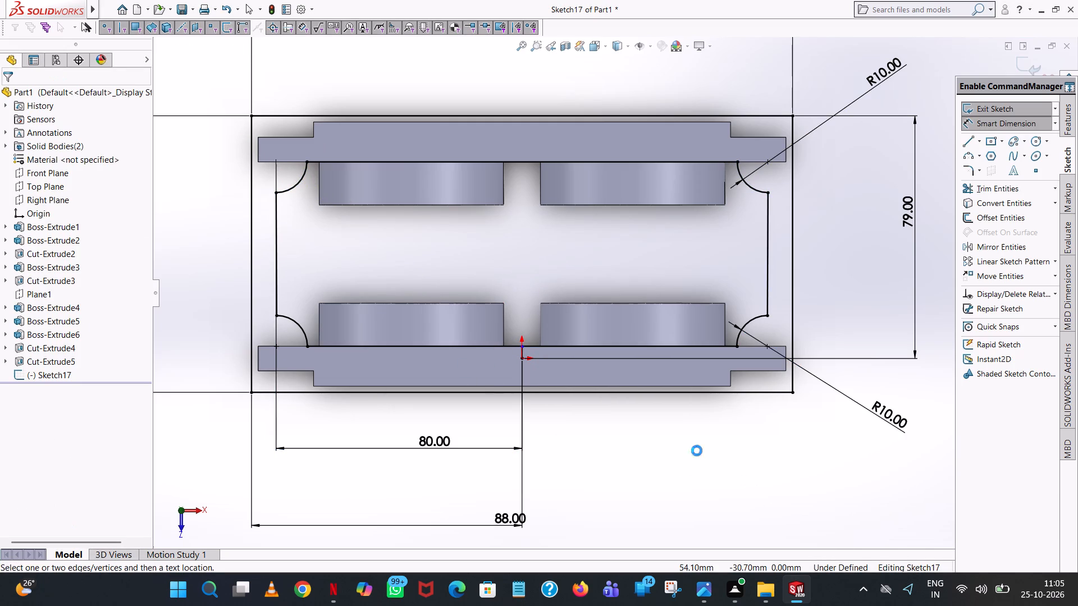
# Examine the opening sketch against the two flanged plates from several angles.
pyautogui.moveTo(736, 449); pyautogui.dragTo(746, 343, button='middle')
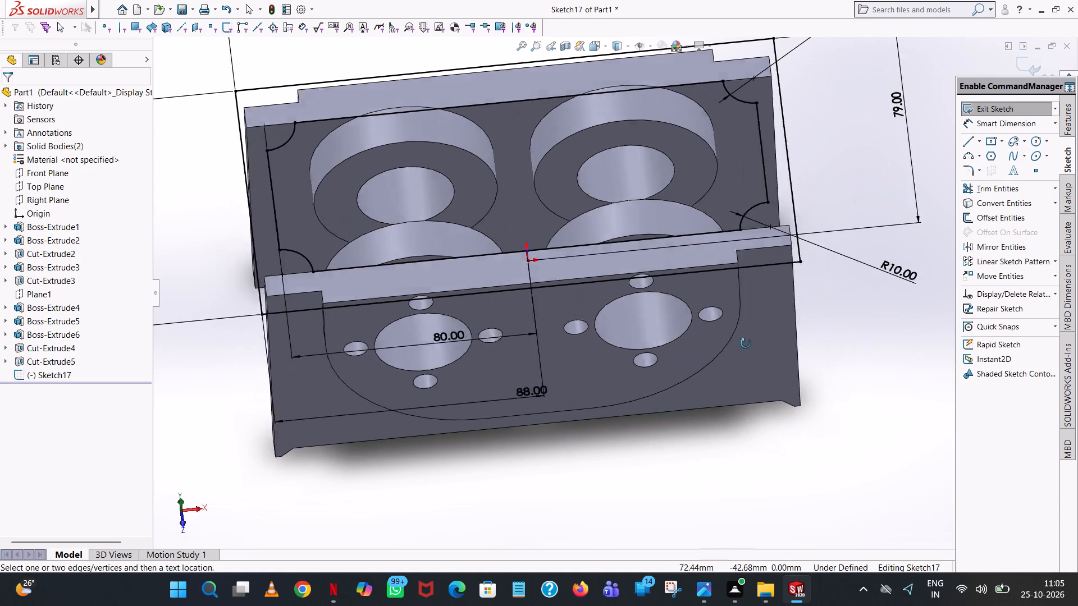
pyautogui.moveTo(746, 343); pyautogui.dragTo(737, 341, button='middle')
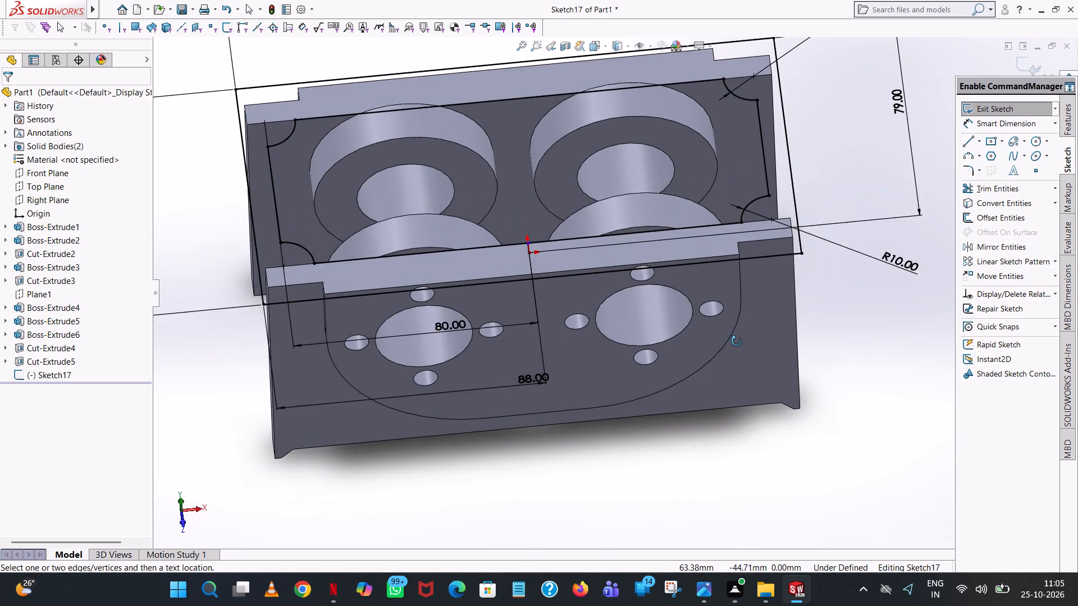
pyautogui.moveTo(737, 341); pyautogui.dragTo(737, 442, button='middle')
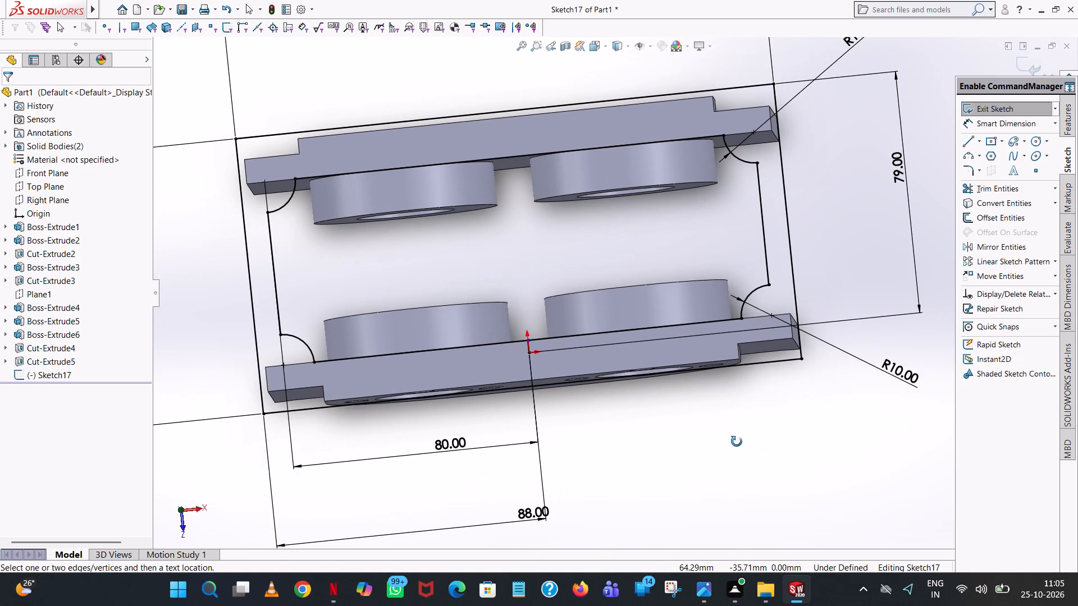
pyautogui.moveTo(737, 442); pyautogui.dragTo(723, 252, button='middle')
pyautogui.scroll(-1, 720, 266)
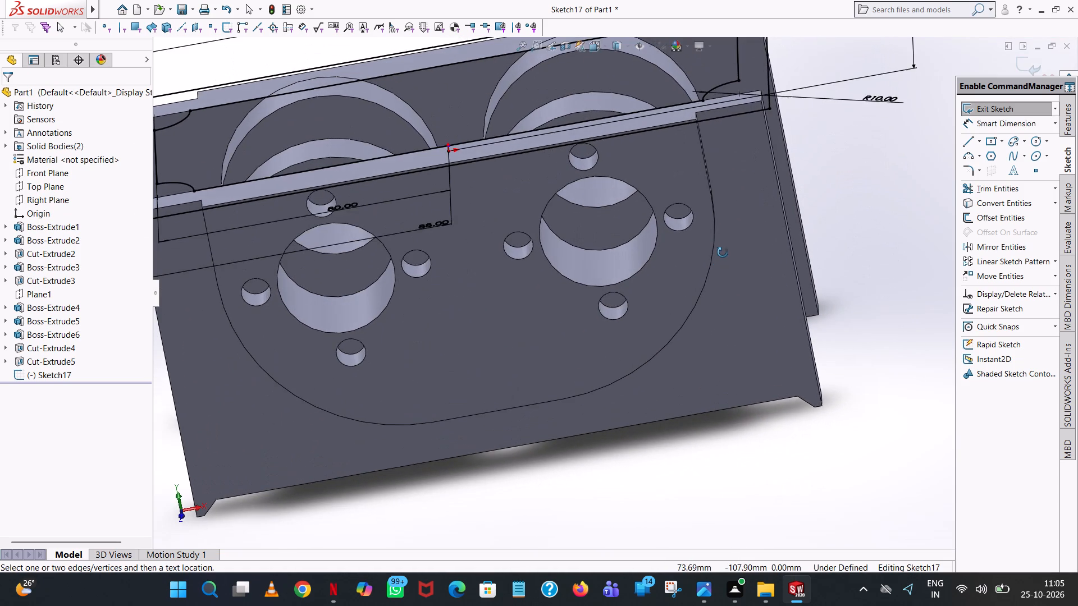
pyautogui.moveTo(723, 252); pyautogui.dragTo(752, 424, button='middle')
pyautogui.scroll(1, 752, 424)
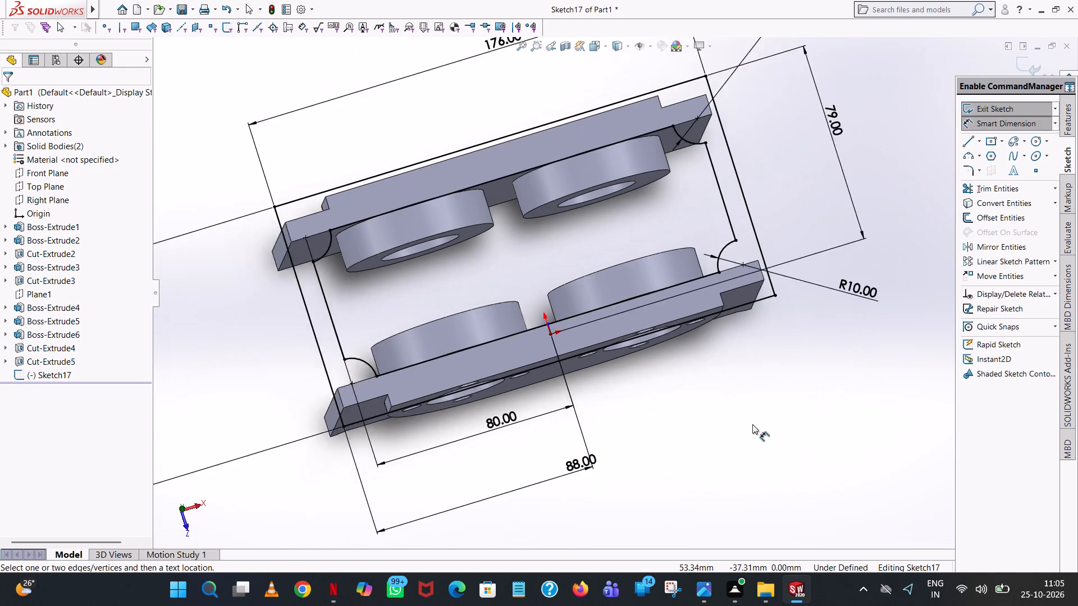
pyautogui.scroll(2, 752, 424)
pyautogui.moveTo(847, 434); pyautogui.dragTo(845, 238, button='middle')
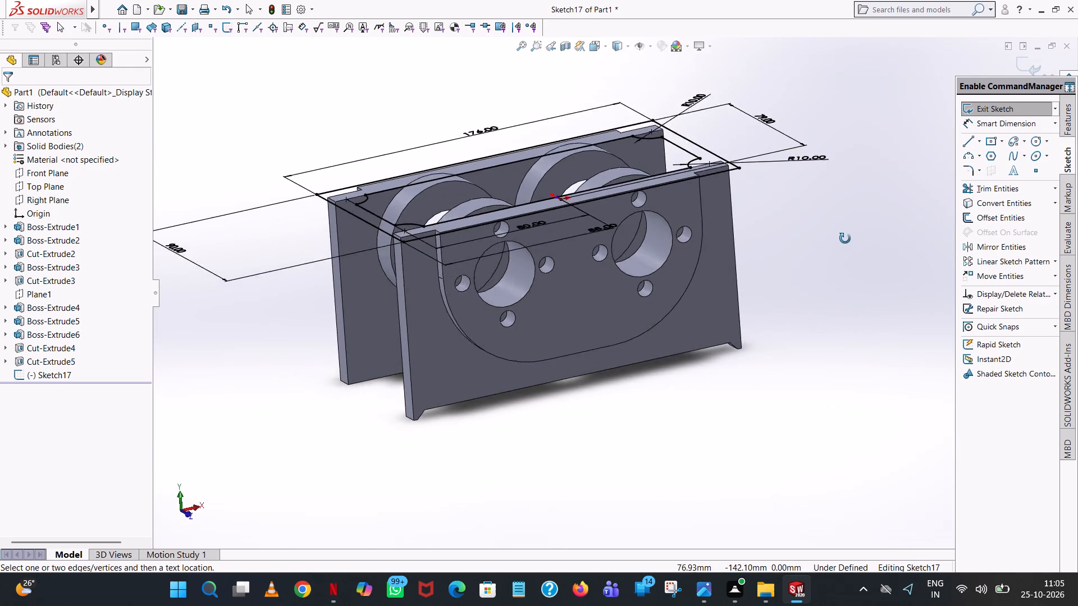
pyautogui.moveTo(845, 238); pyautogui.dragTo(807, 313, button='middle')
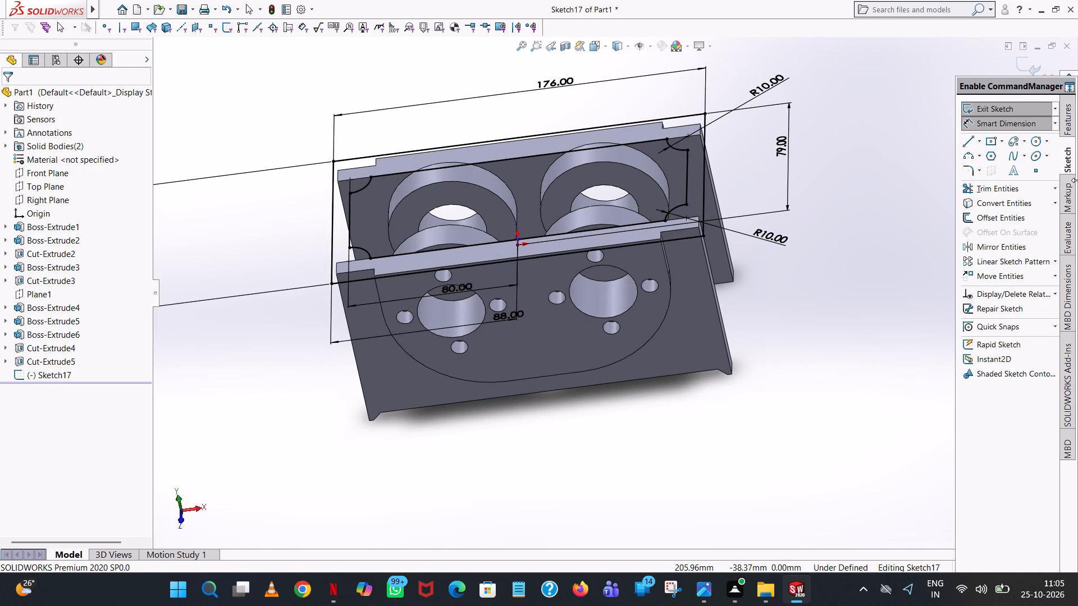
# Extrude the region between the outer rectangle and the opening 12 mm as a blind boss, merged with the plates.
pyautogui.click(1068, 122)
pyautogui.click(1028, 109)
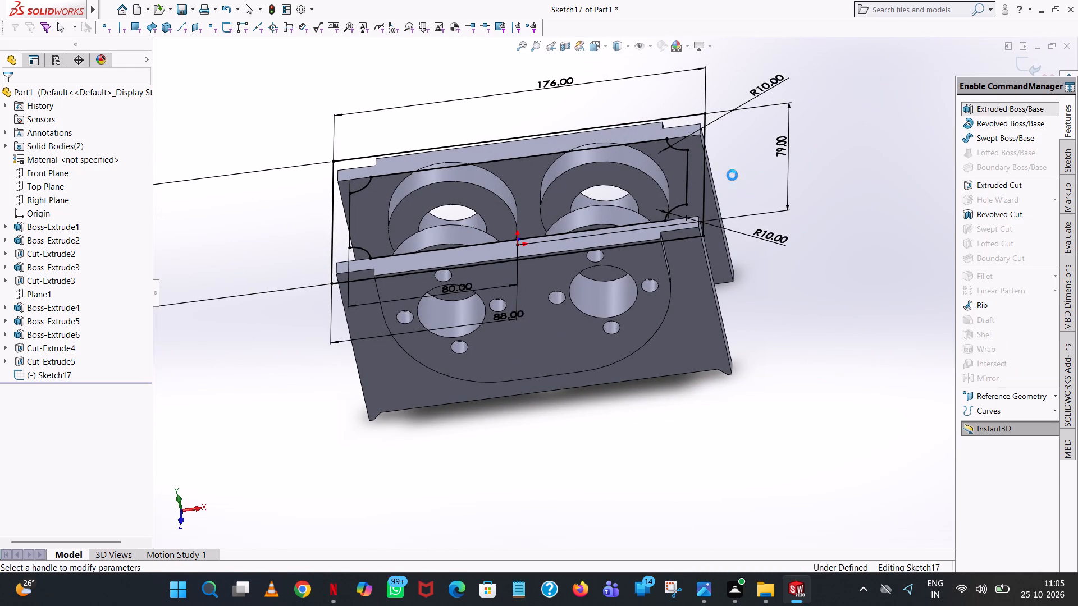
pyautogui.click(694, 186)
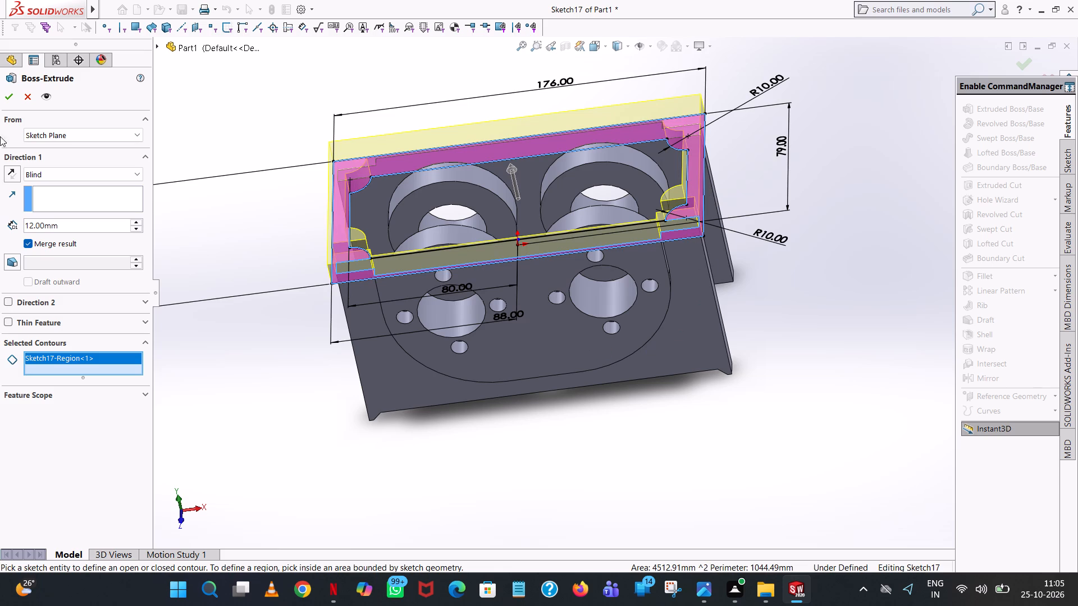
pyautogui.click(3, 98)
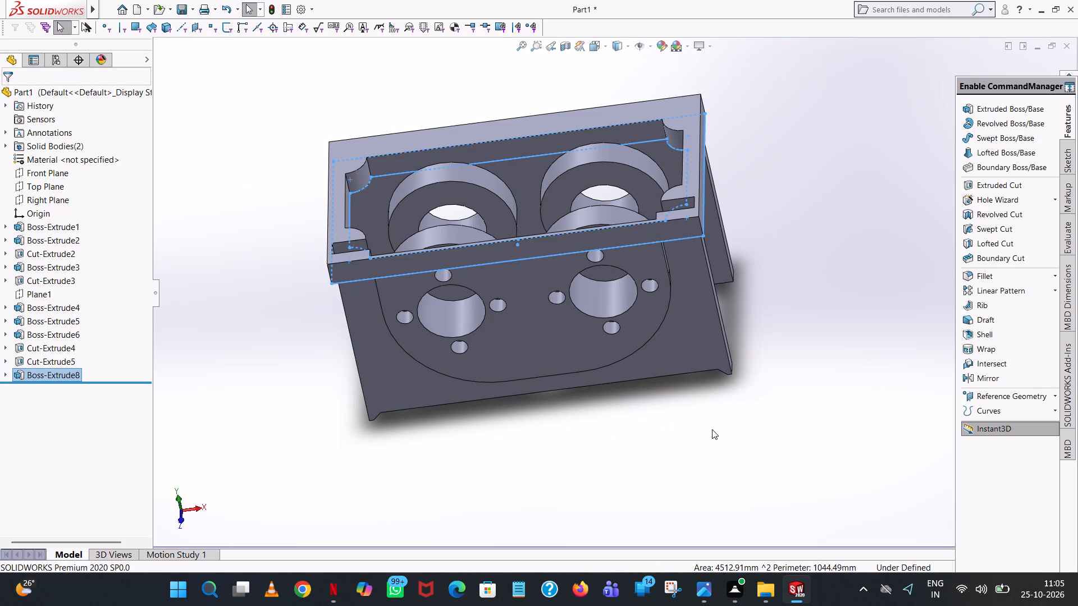
pyautogui.click(712, 429)
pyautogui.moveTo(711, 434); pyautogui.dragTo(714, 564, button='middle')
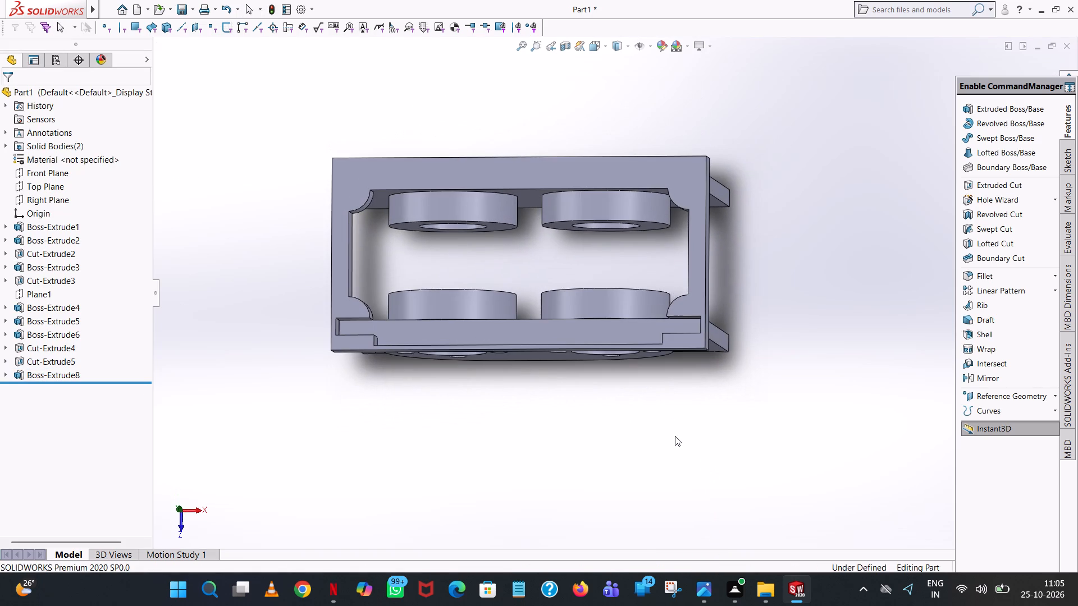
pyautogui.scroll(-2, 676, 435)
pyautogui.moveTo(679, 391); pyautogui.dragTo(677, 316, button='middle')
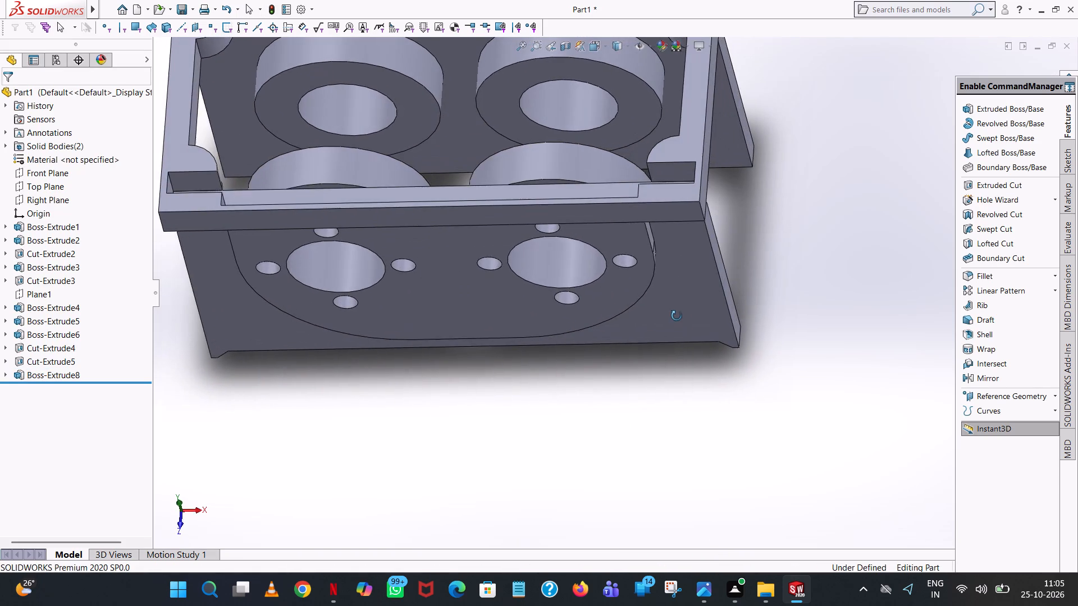
# Undo the last 12 mm extrusion of the region between the outer rectangle and the opening.
pyautogui.moveTo(677, 316); pyautogui.dragTo(709, 458, button='middle')
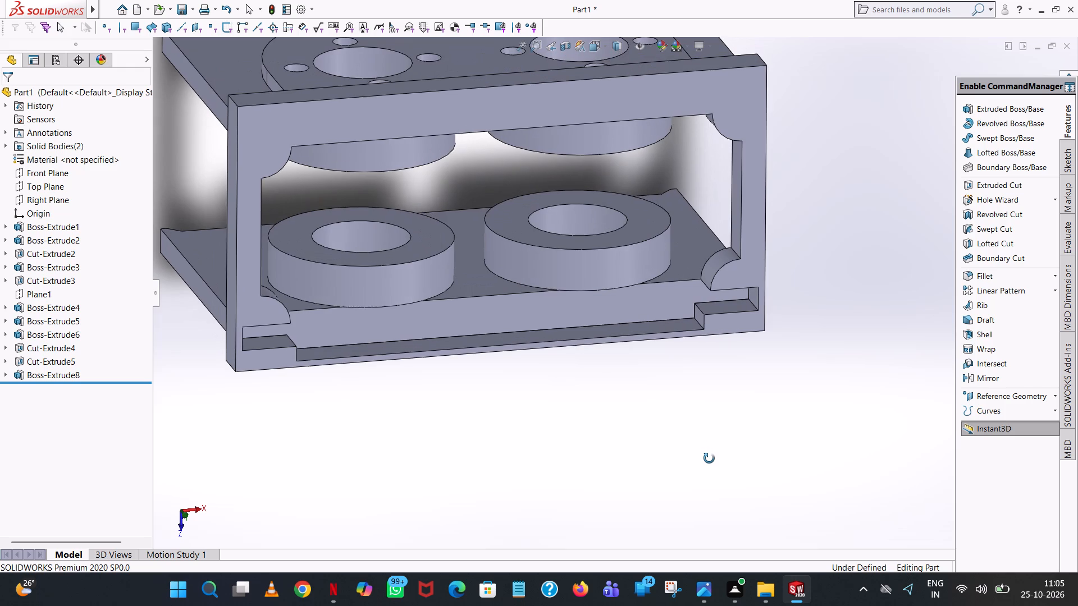
pyautogui.moveTo(709, 458); pyautogui.dragTo(709, 460, button='middle')
pyautogui.click(227, 8)
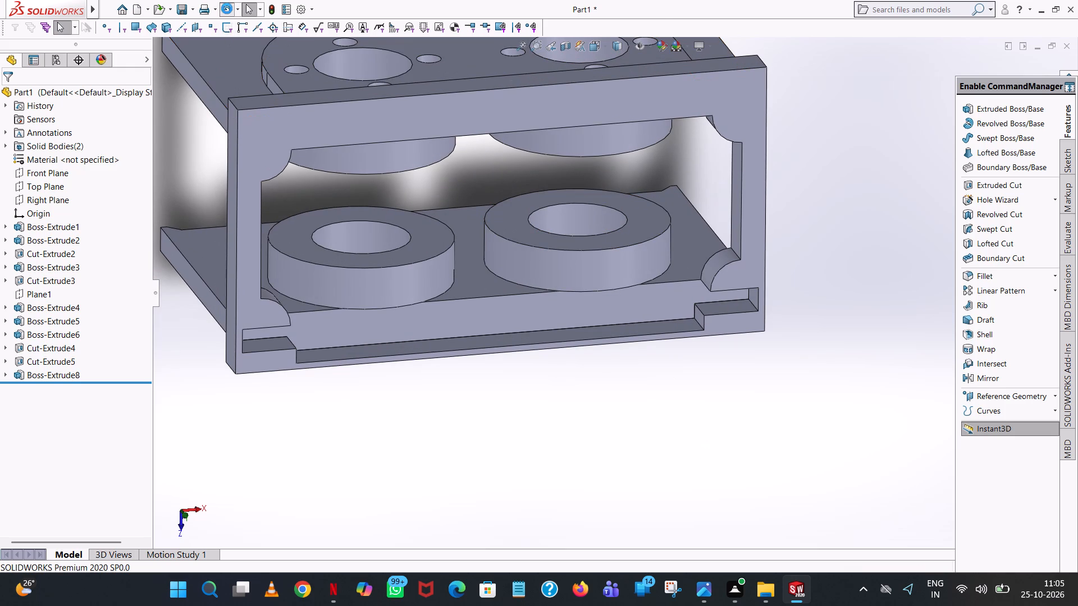
# Examine where the opening sketch overlaps the stepped top edges of the two flanged plates.
pyautogui.moveTo(563, 185); pyautogui.dragTo(588, 317, button='middle')
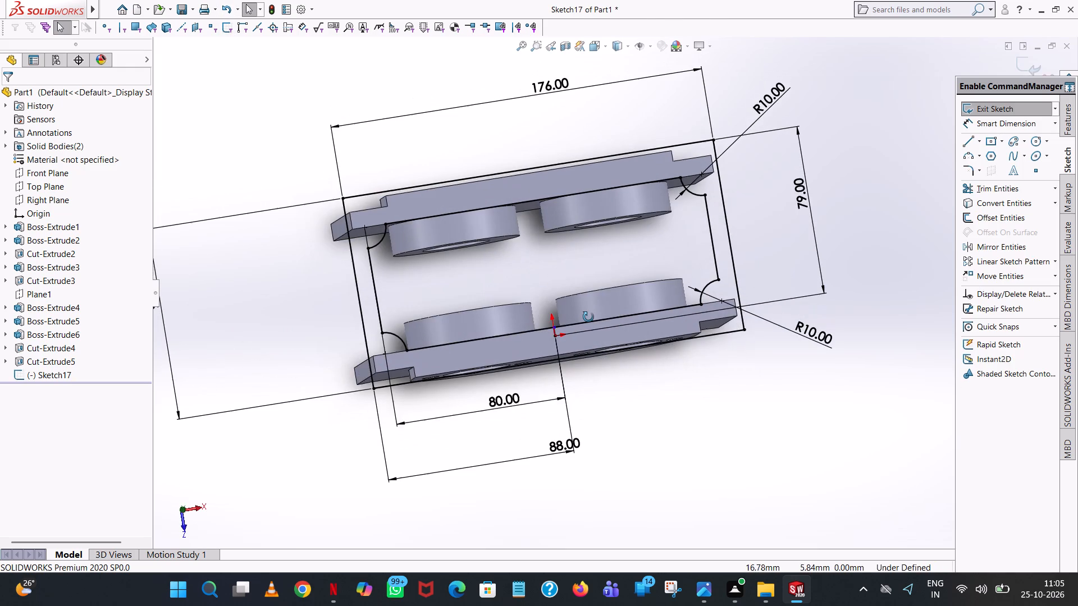
pyautogui.moveTo(588, 317); pyautogui.dragTo(581, 315, button='middle')
pyautogui.scroll(-5, 643, 324)
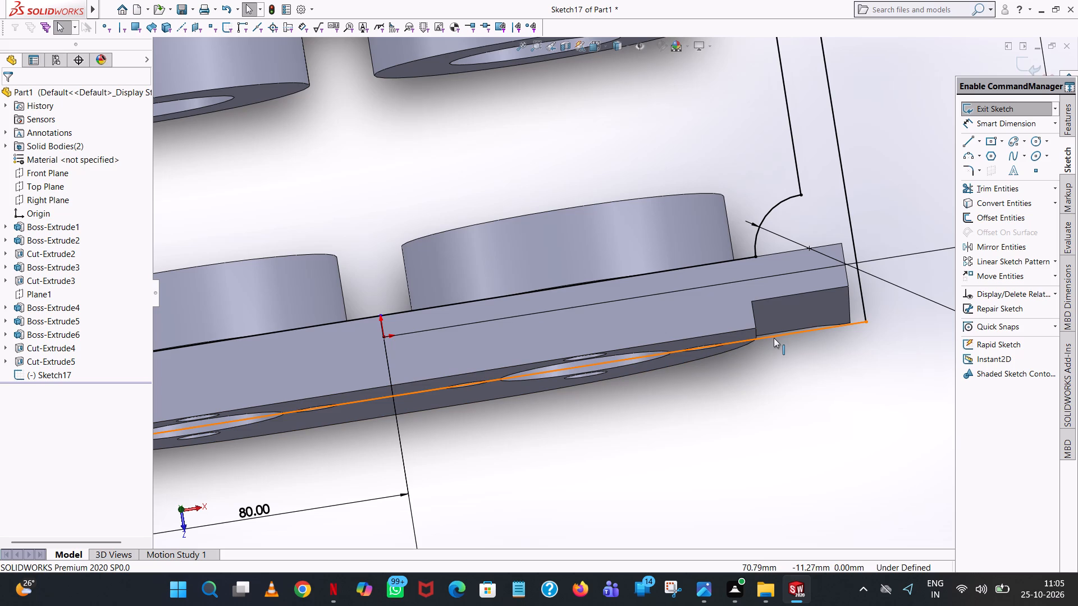
pyautogui.scroll(1, 738, 247)
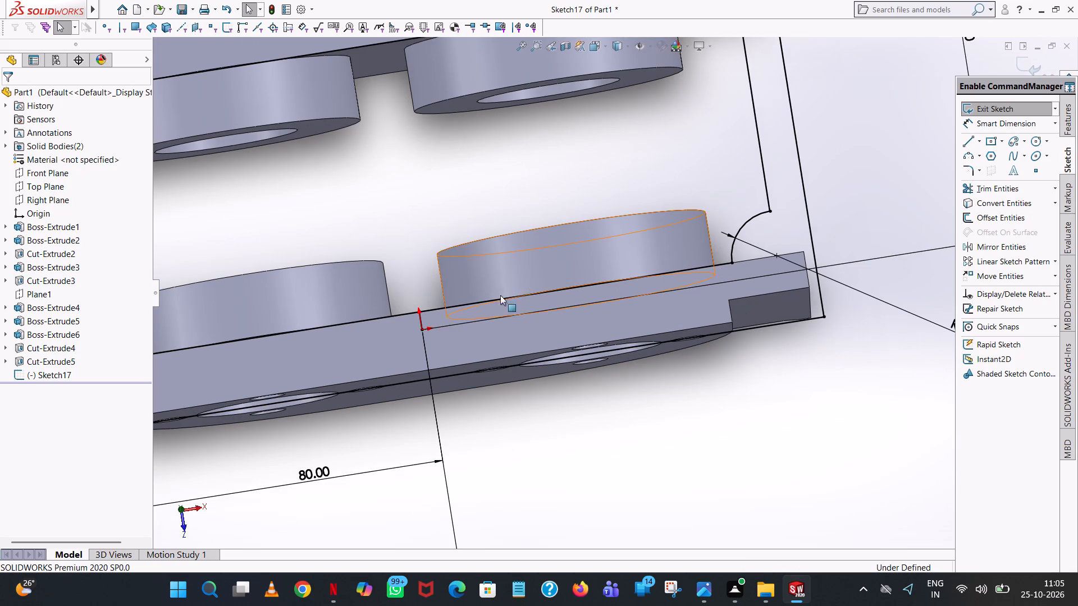
pyautogui.scroll(4, 450, 297)
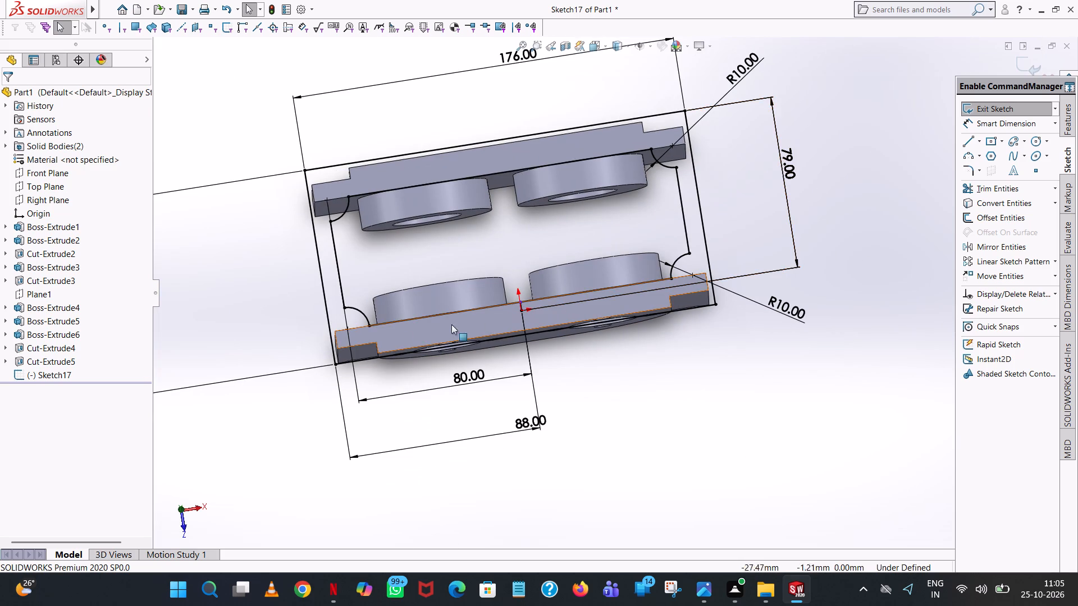
pyautogui.scroll(-4, 390, 332)
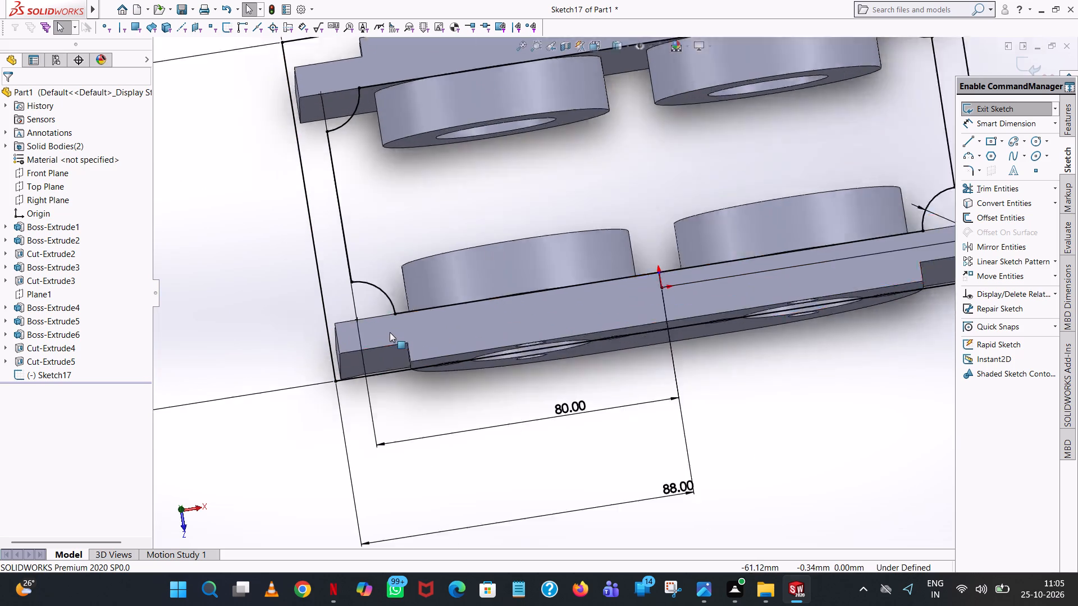
pyautogui.scroll(-2, 390, 332)
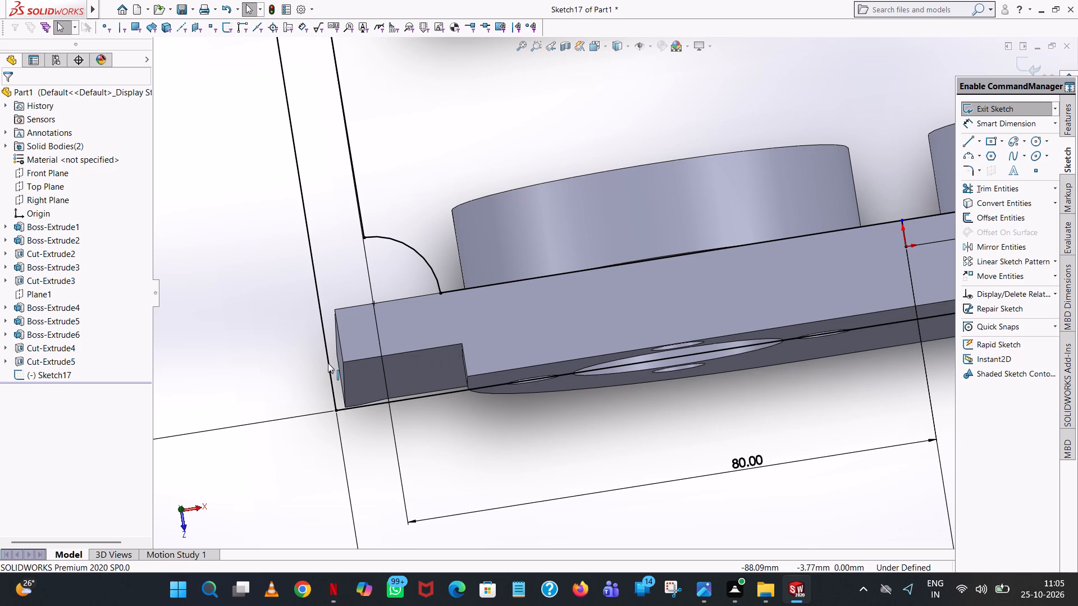
# Extrude both the frame region and the region over one plate's top edge 12 mm as a blind boss, merged with the plates.
pyautogui.click(1067, 117)
pyautogui.click(990, 105)
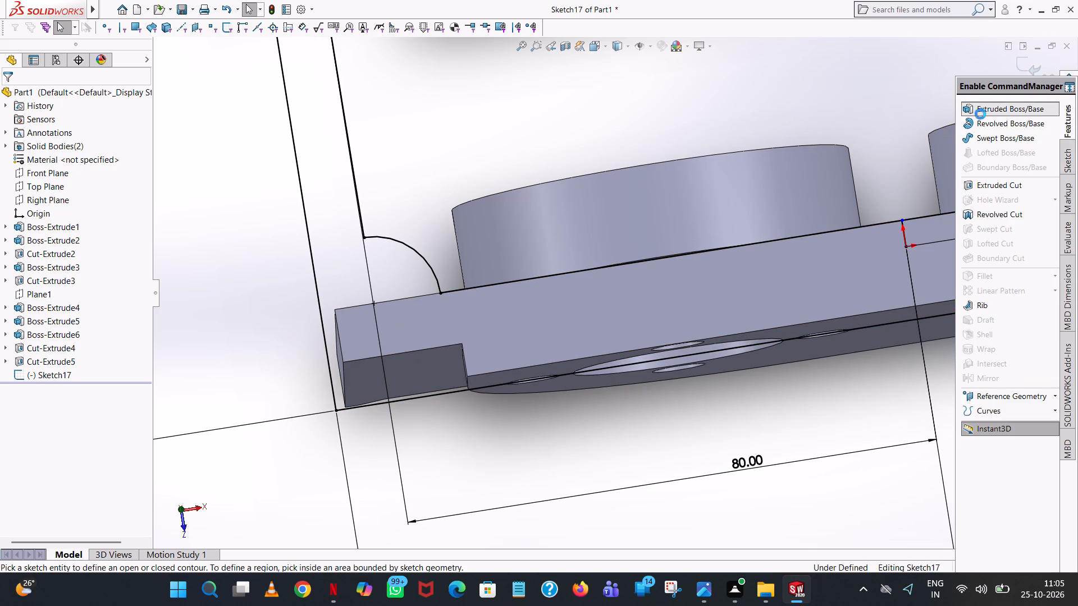
pyautogui.scroll(4, 807, 175)
pyautogui.click(627, 300)
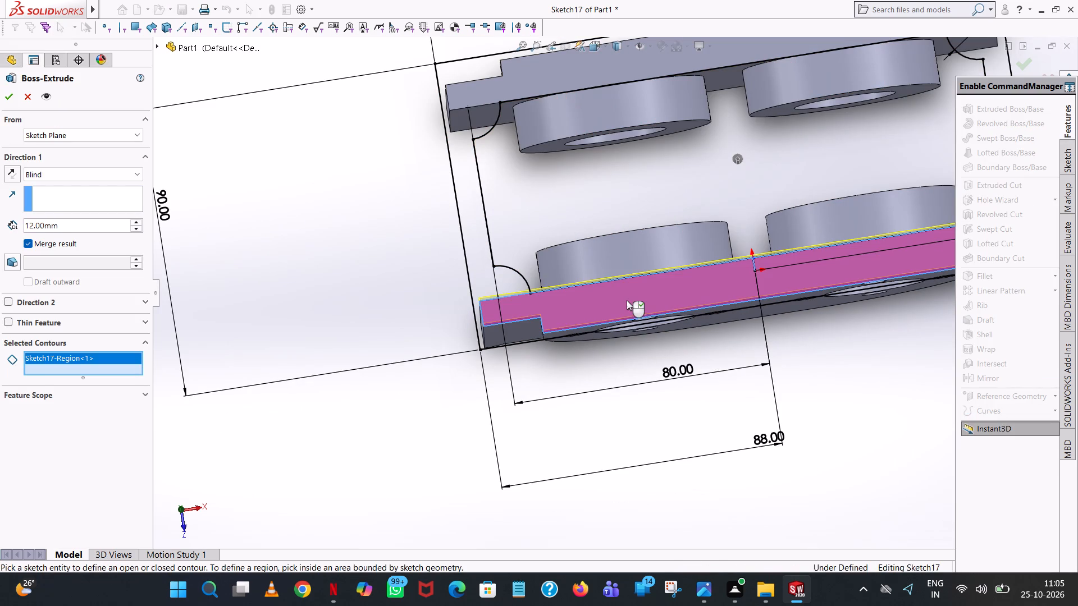
pyautogui.moveTo(701, 322); pyautogui.dragTo(634, 296, button='middle')
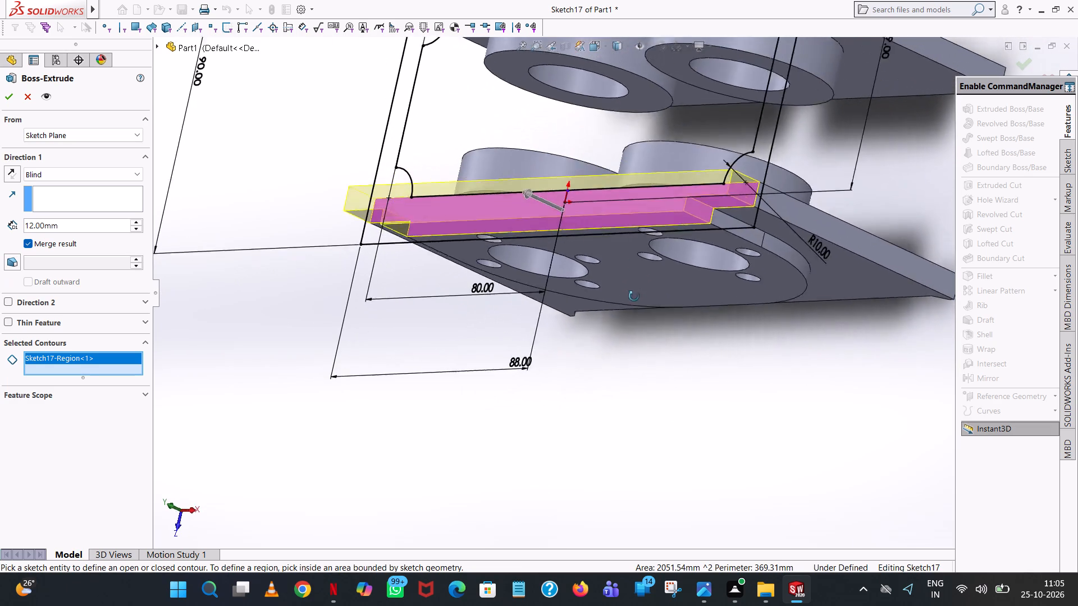
pyautogui.moveTo(634, 296); pyautogui.dragTo(645, 341, button='middle')
pyautogui.click(804, 284)
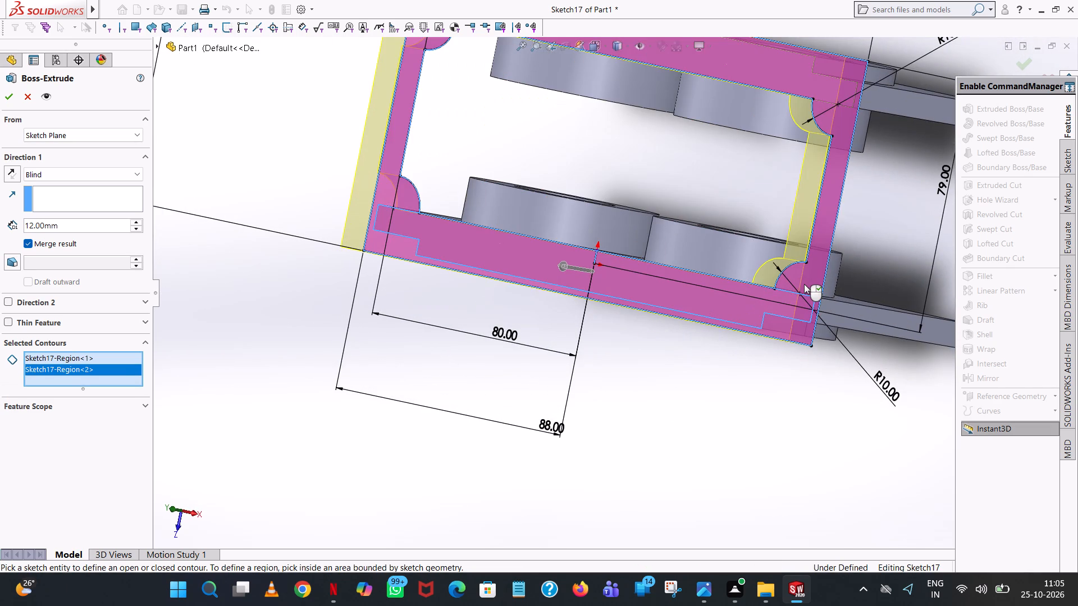
pyautogui.moveTo(804, 284); pyautogui.dragTo(839, 295, button='middle')
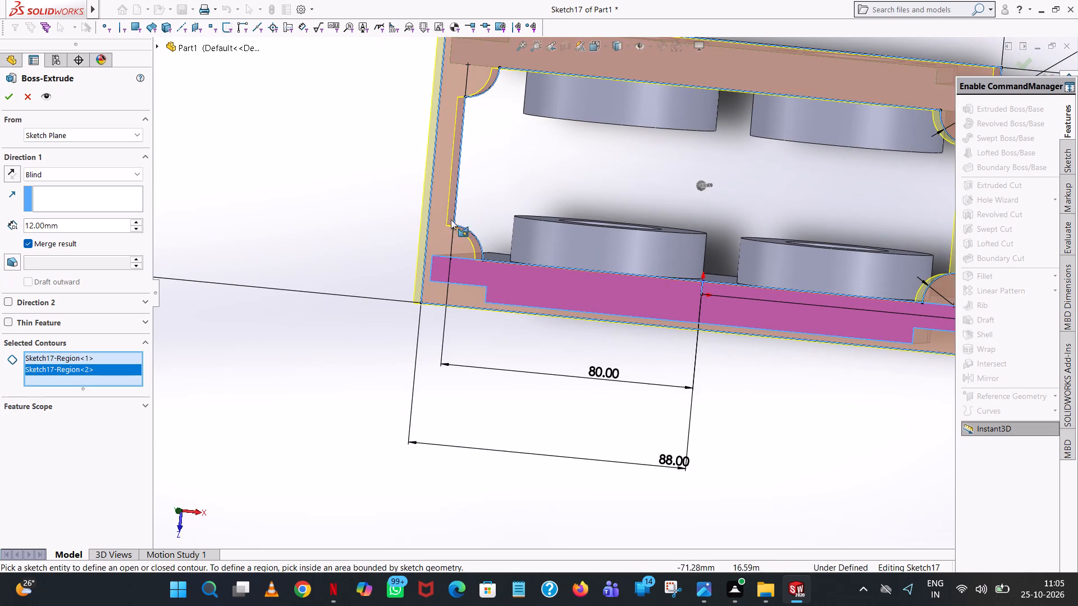
pyautogui.scroll(1, 645, 278)
pyautogui.scroll(2, 739, 338)
pyautogui.moveTo(761, 363); pyautogui.dragTo(810, 249, button='middle')
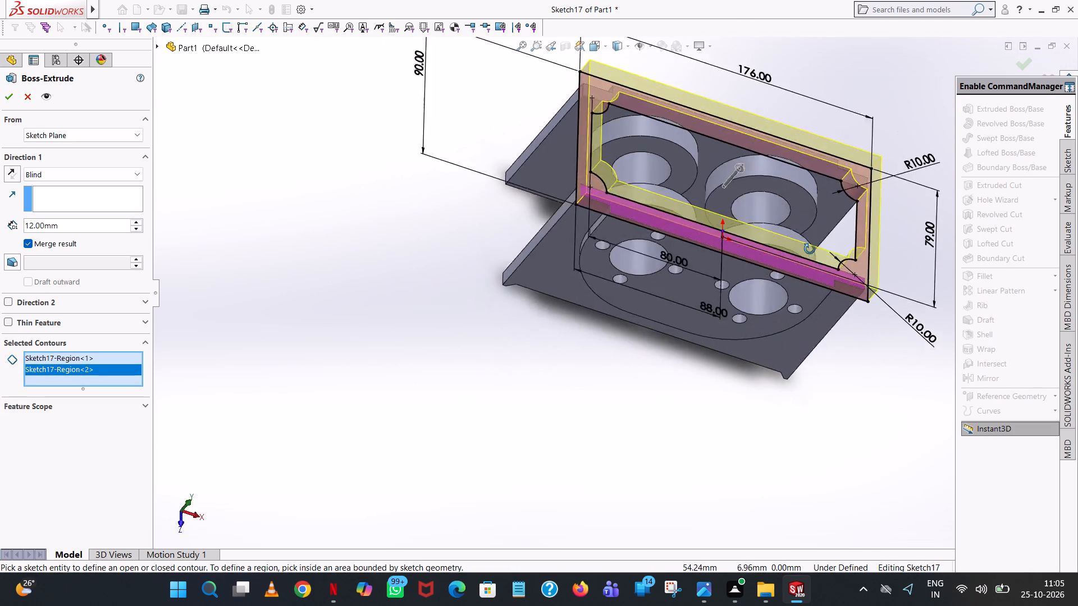
pyautogui.moveTo(810, 249); pyautogui.dragTo(679, 60, button='middle')
pyautogui.scroll(1, 675, 81)
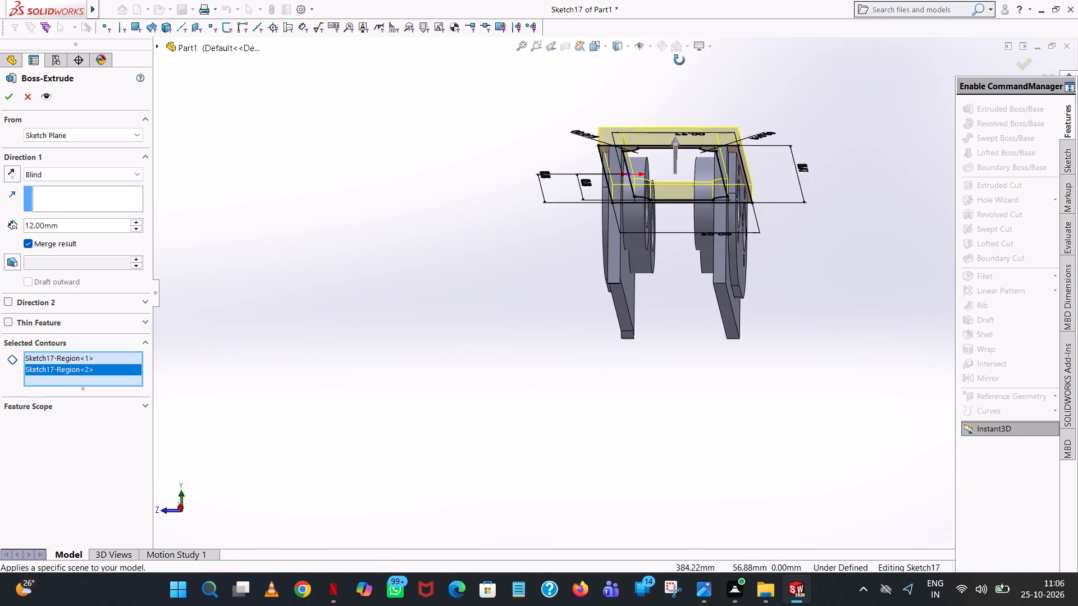
pyautogui.moveTo(679, 60); pyautogui.dragTo(689, 166, button='middle')
pyautogui.click(4, 93)
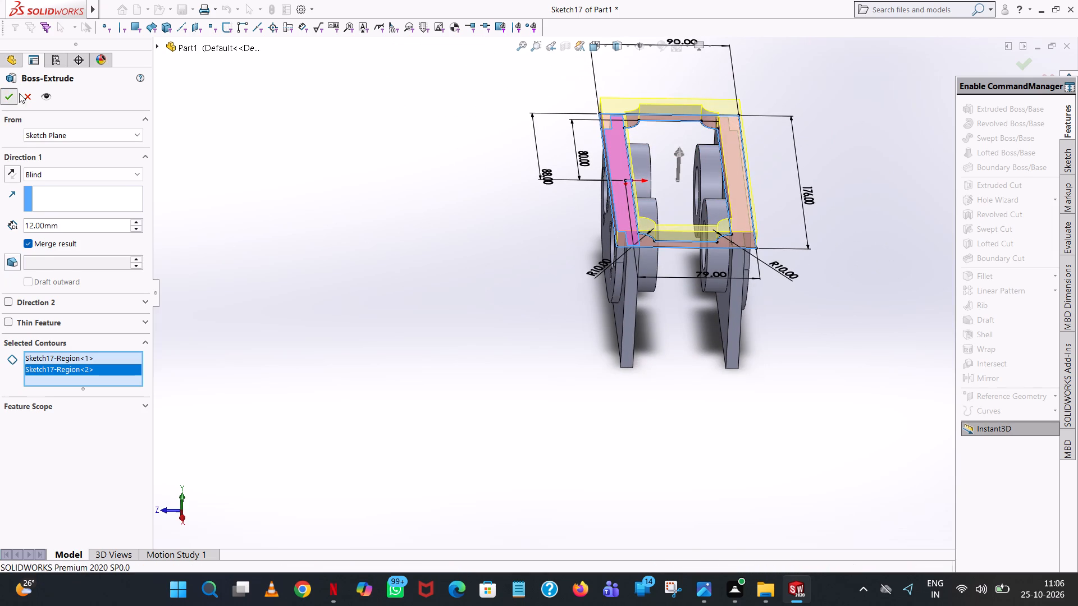
pyautogui.click(380, 143)
# Examine the joined top frame and the two flanged plates from several angles.
pyautogui.moveTo(405, 167); pyautogui.dragTo(545, 110, button='middle')
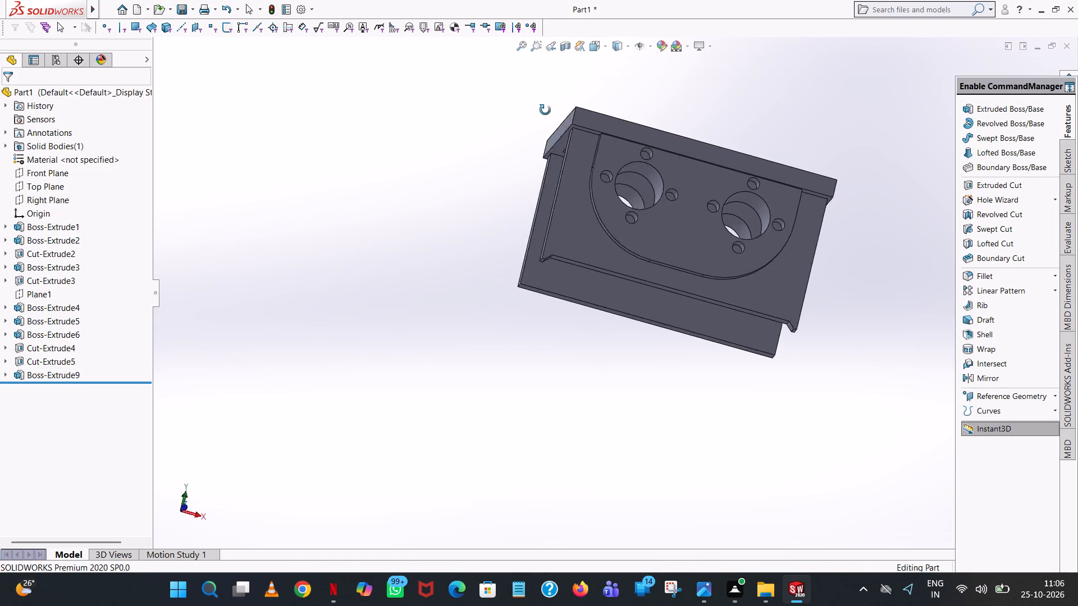
pyautogui.moveTo(545, 110); pyautogui.dragTo(620, 152, button='middle')
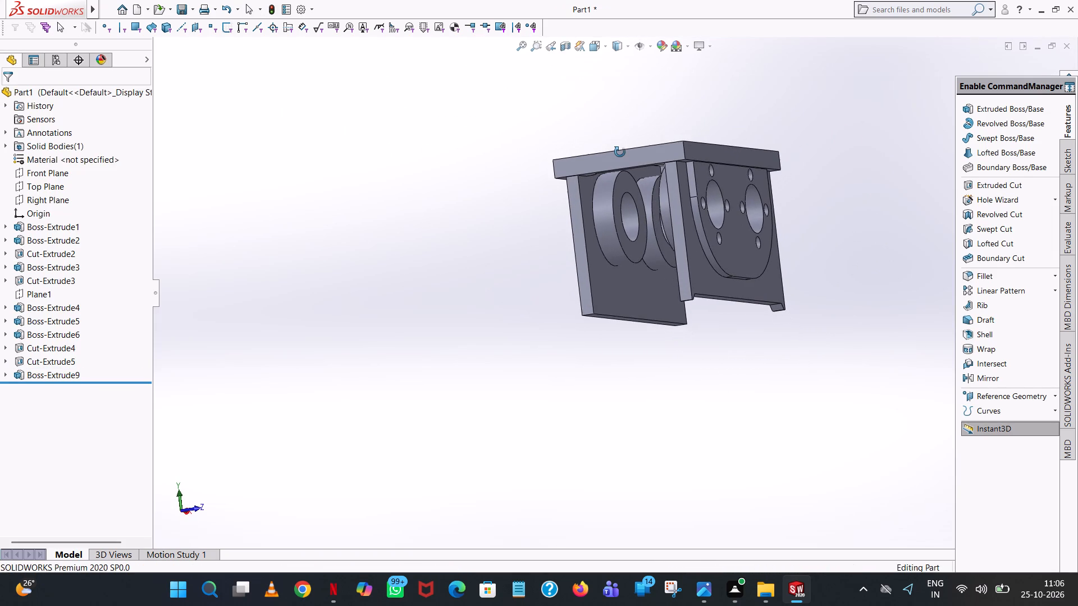
pyautogui.moveTo(620, 152); pyautogui.dragTo(638, 136, button='middle')
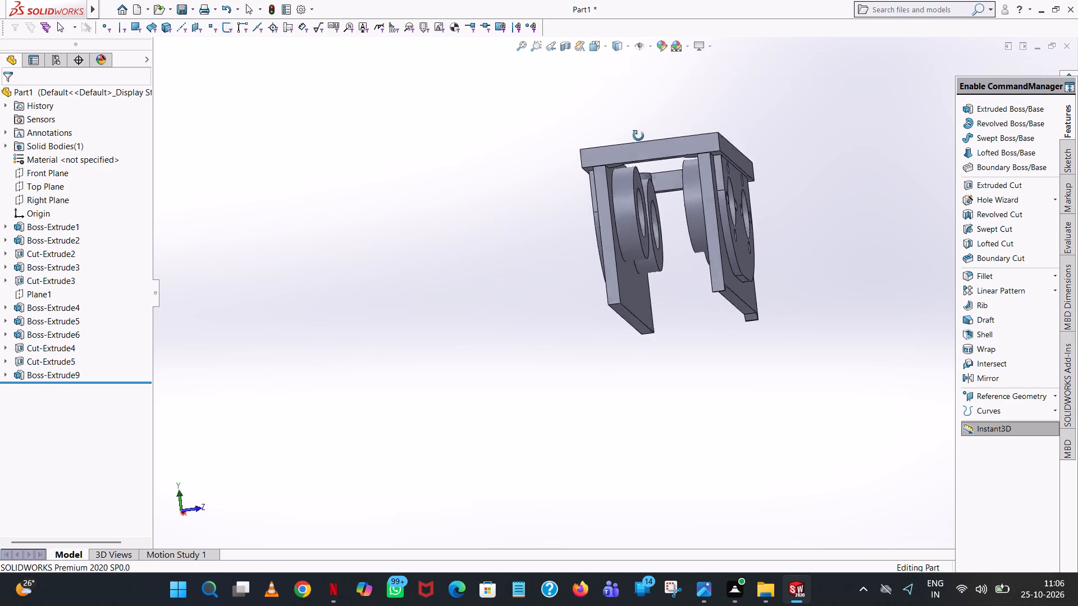
pyautogui.moveTo(638, 136); pyautogui.dragTo(639, 128, button='middle')
pyautogui.moveTo(640, 95); pyautogui.dragTo(545, 343, button='middle')
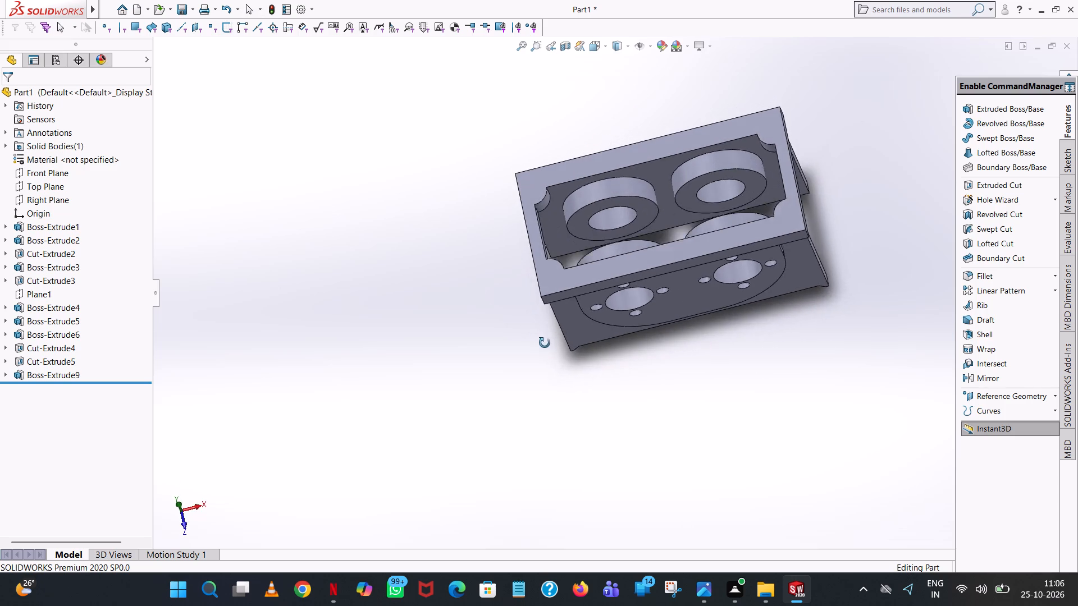
pyautogui.moveTo(545, 343); pyautogui.dragTo(563, 408, button='middle')
pyautogui.scroll(2, 562, 408)
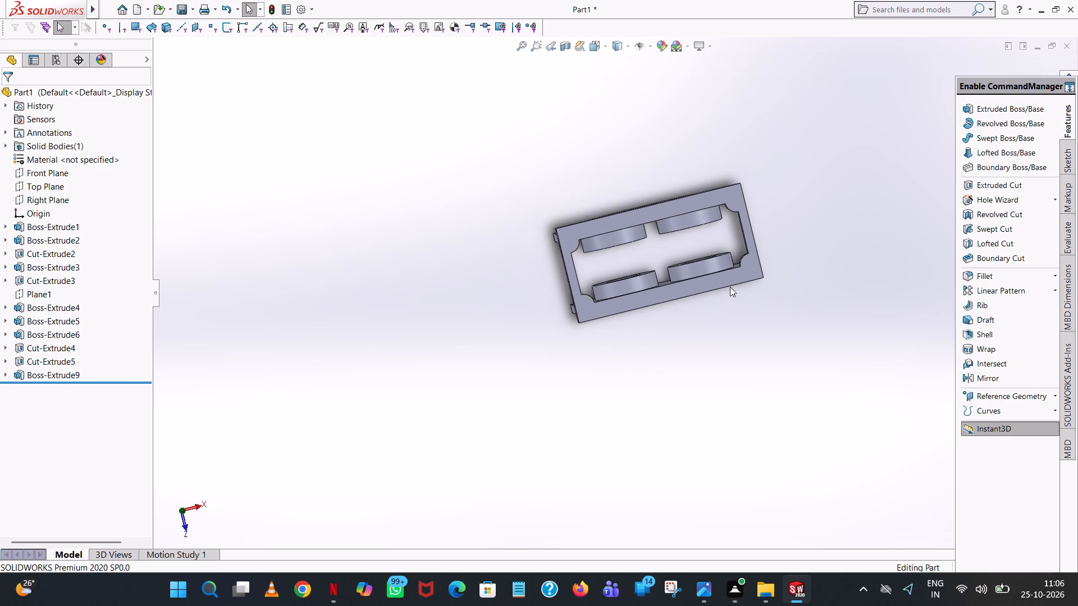
pyautogui.scroll(-3, 734, 281)
pyautogui.moveTo(725, 354); pyautogui.dragTo(641, 121, button='middle')
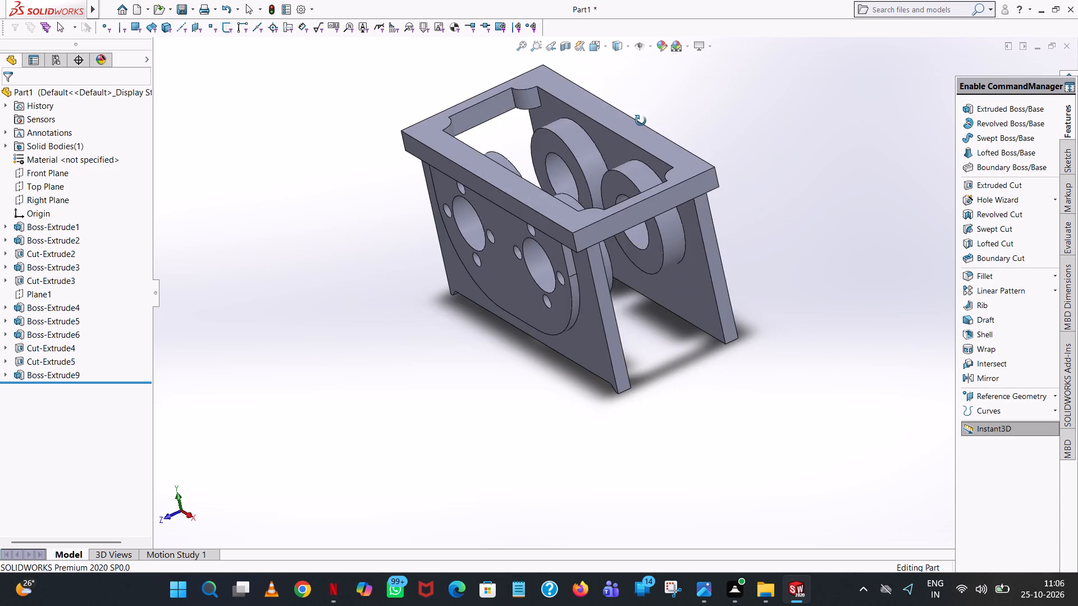
pyautogui.moveTo(641, 121); pyautogui.dragTo(687, 88, button='middle')
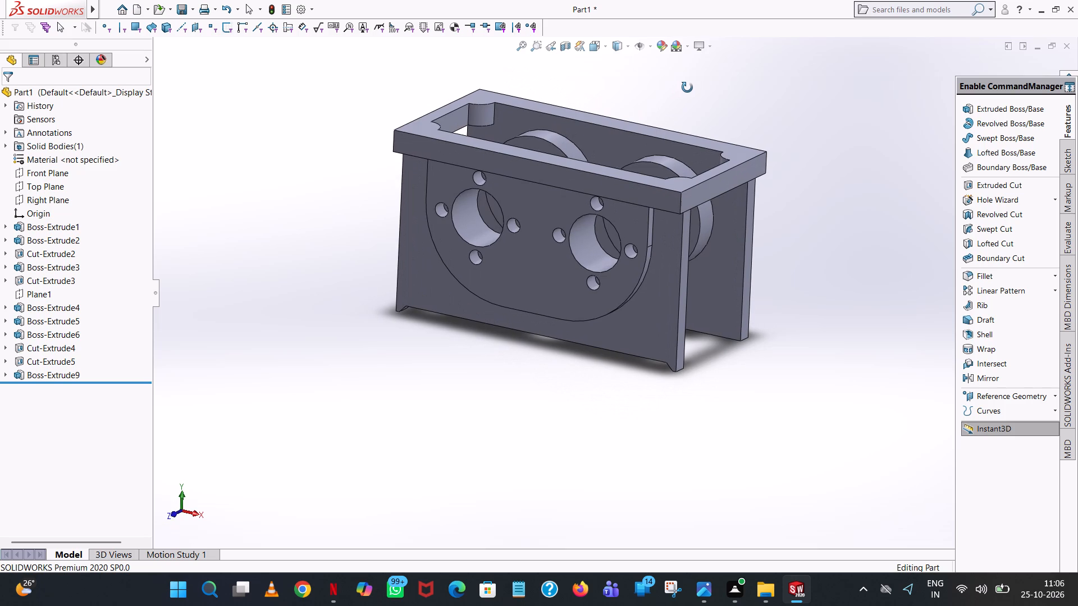
pyautogui.moveTo(687, 88); pyautogui.dragTo(688, 88, button='middle')
pyautogui.scroll(1, 688, 88)
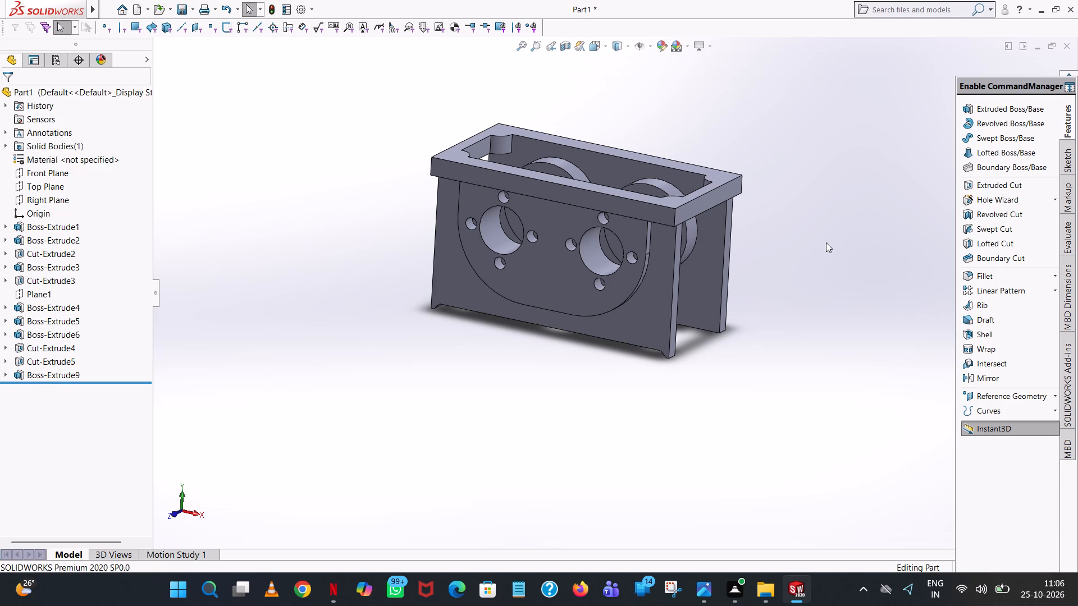
# For a new boss extrusion, sketch a 76 by 102 mm rectangle of lines on a plate's end face, spanning both plates up to the top frame's upper edge.
pyautogui.click(1007, 107)
pyautogui.moveTo(776, 282); pyautogui.dragTo(743, 196, button='middle')
pyautogui.scroll(-8, 698, 231)
pyautogui.click(679, 211)
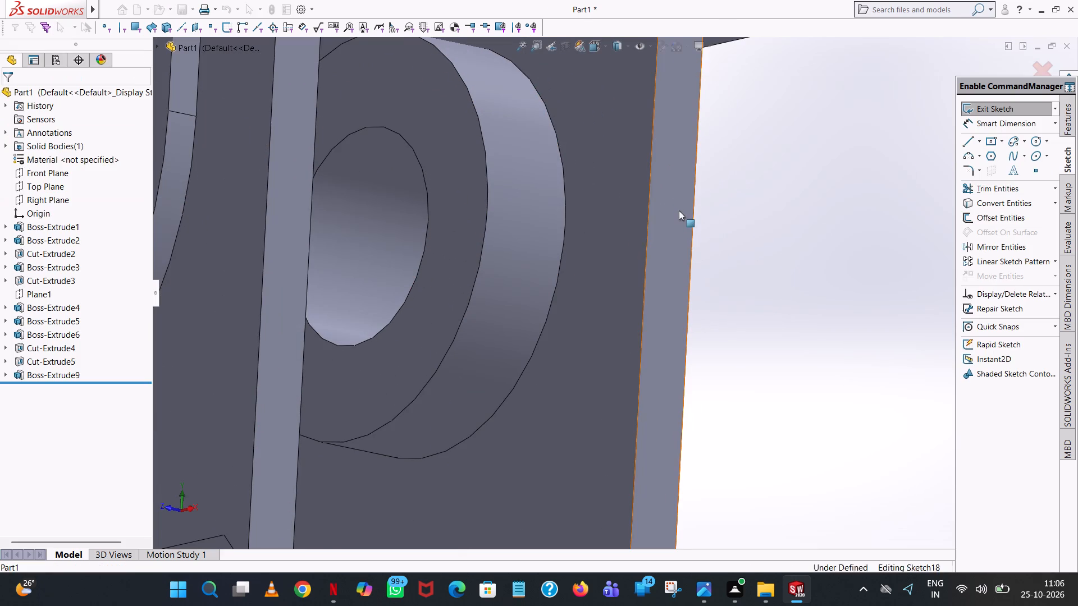
pyautogui.click(602, 43)
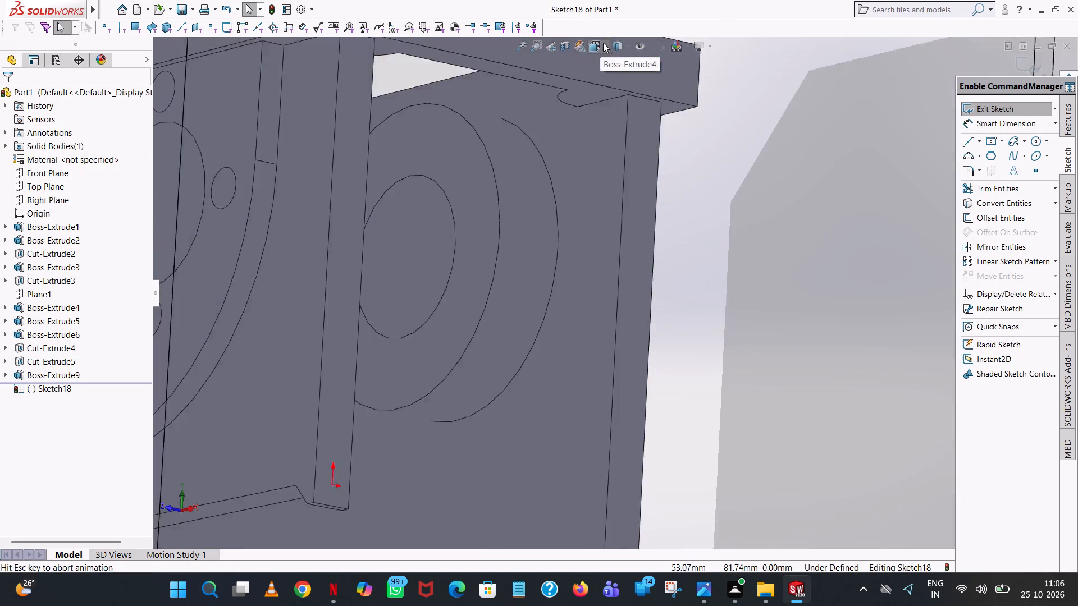
pyautogui.click(660, 111)
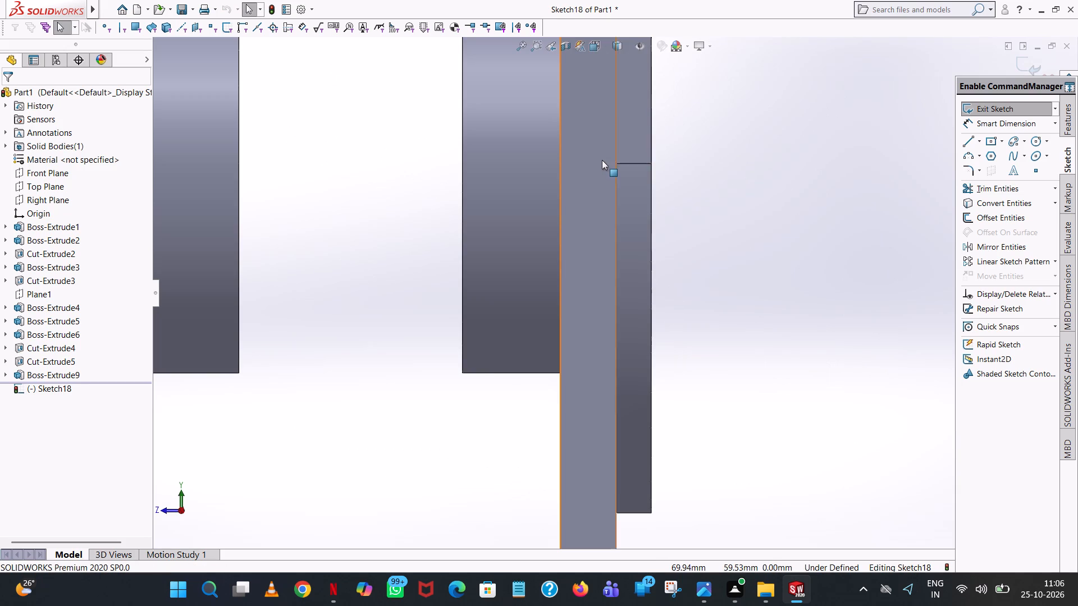
pyautogui.scroll(5, 602, 160)
pyautogui.click(969, 139)
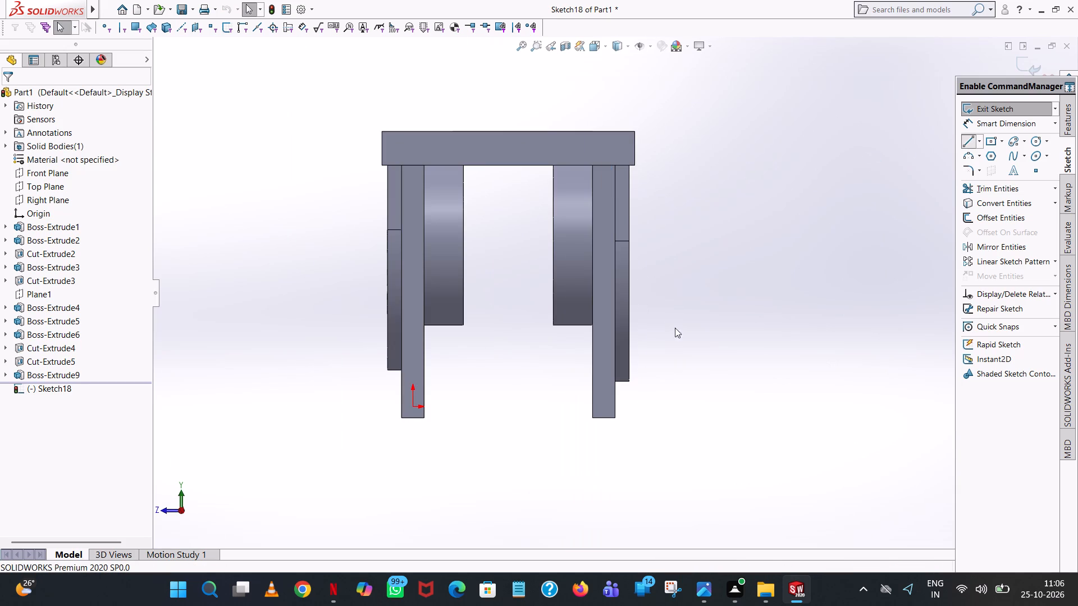
pyautogui.click(400, 419)
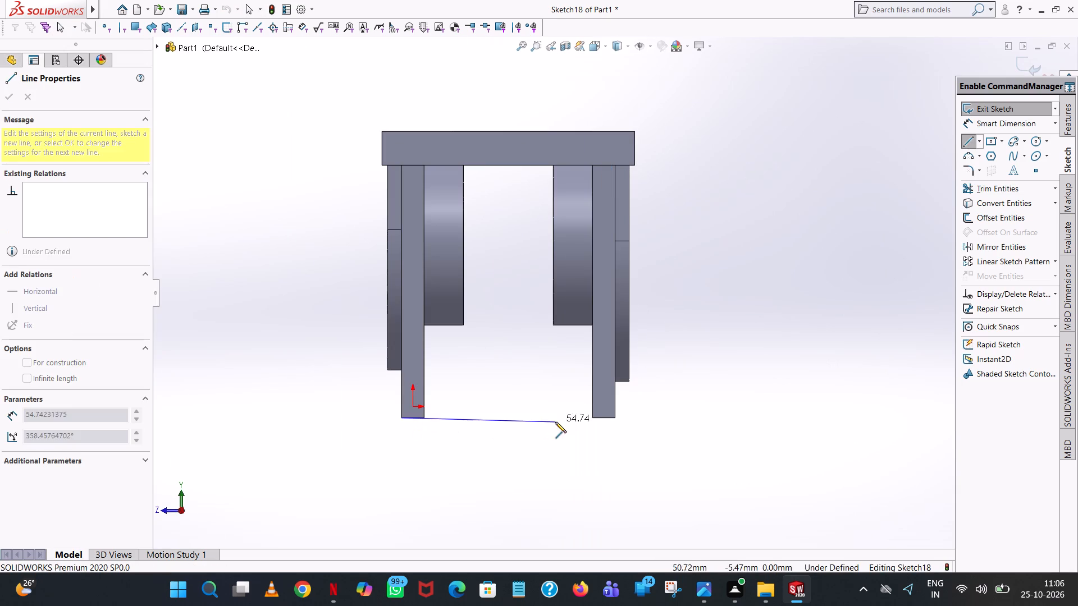
pyautogui.click(614, 417)
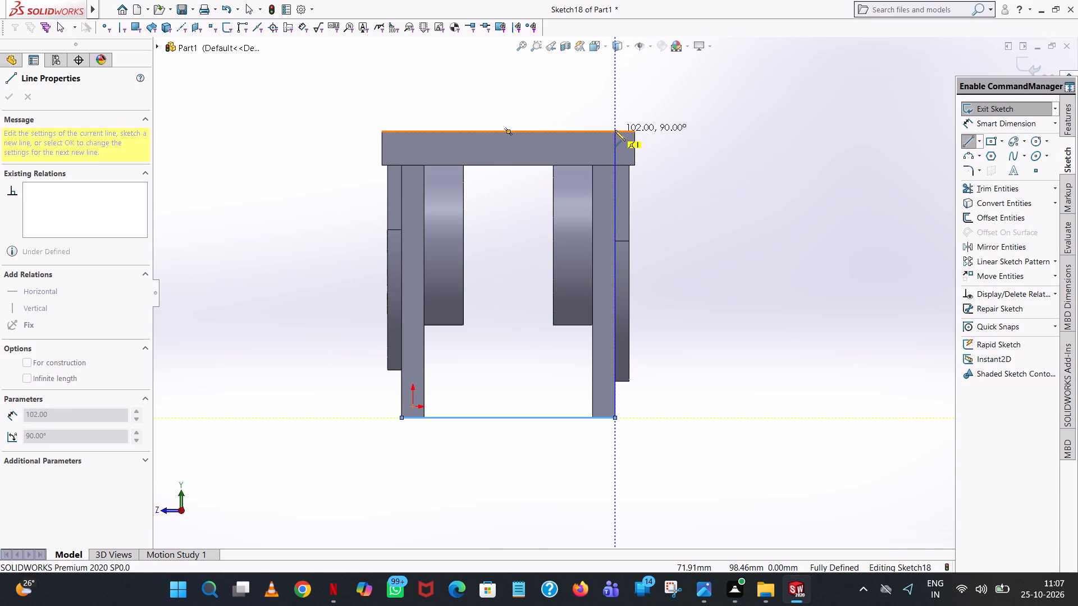
pyautogui.click(615, 130)
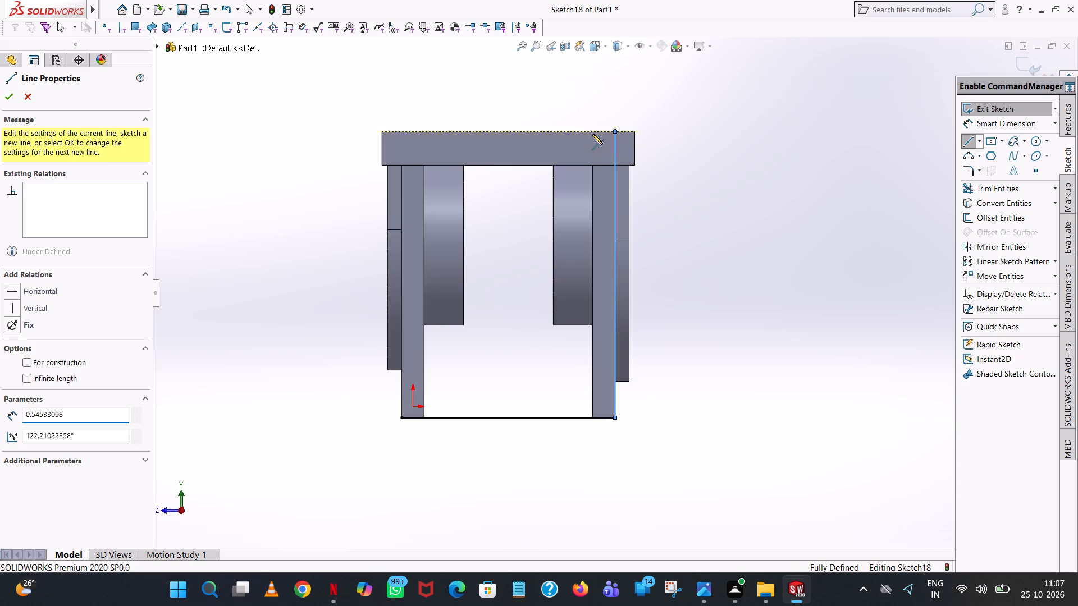
pyautogui.click(401, 131)
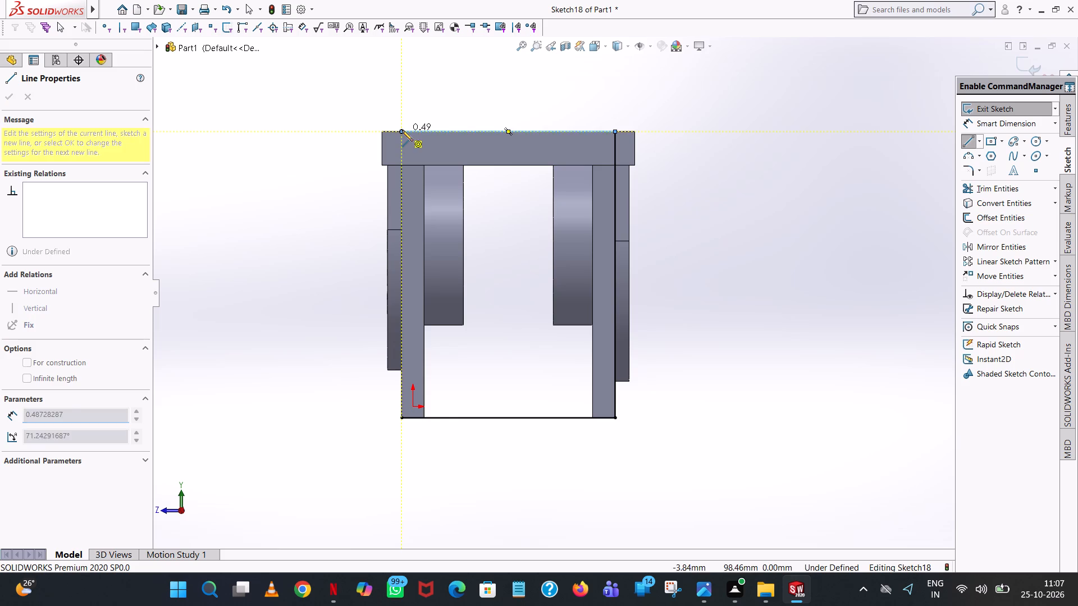
pyautogui.click(401, 417)
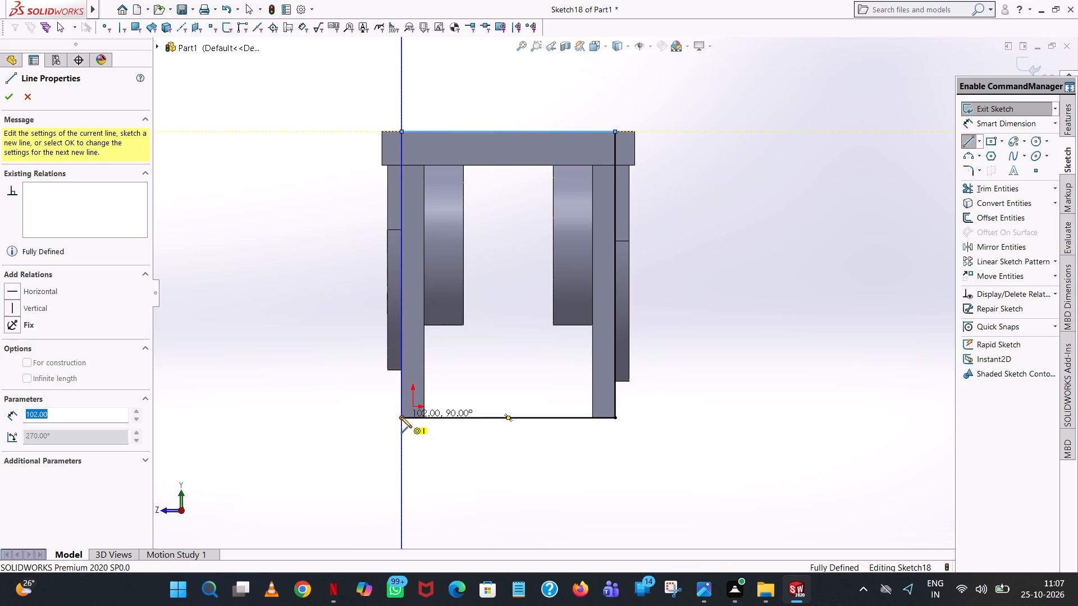
pyautogui.rightClick(401, 417)
pyautogui.click(451, 431)
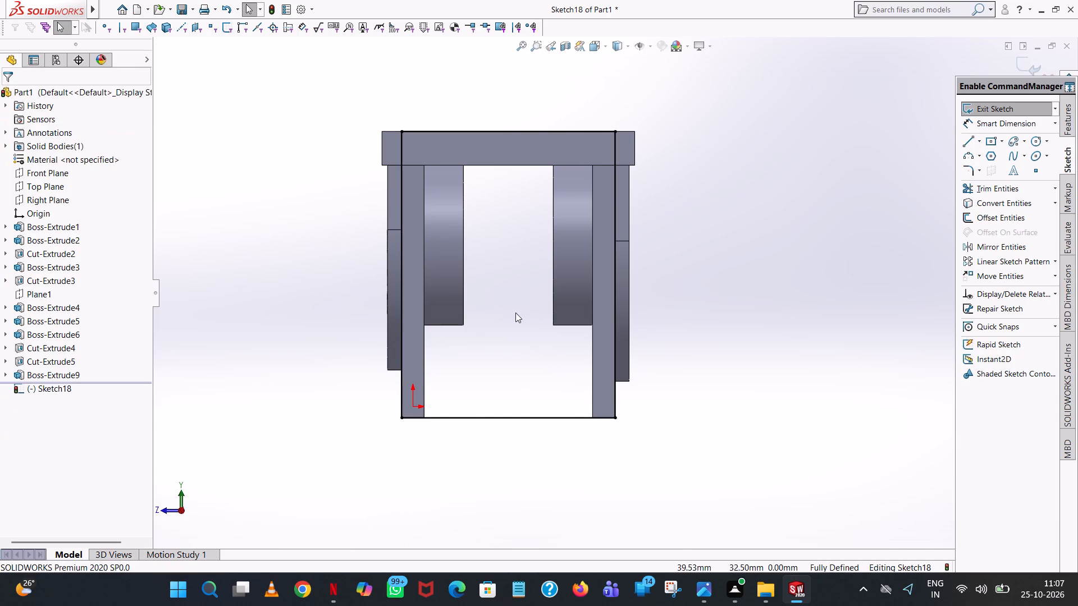
# Extrude the end-wall rectangle as a 5 mm blind boss, with the direction reversed inward between the plates and merged with the part.
pyautogui.scroll(1, 515, 309)
pyautogui.moveTo(646, 252); pyautogui.dragTo(770, 307, button='middle')
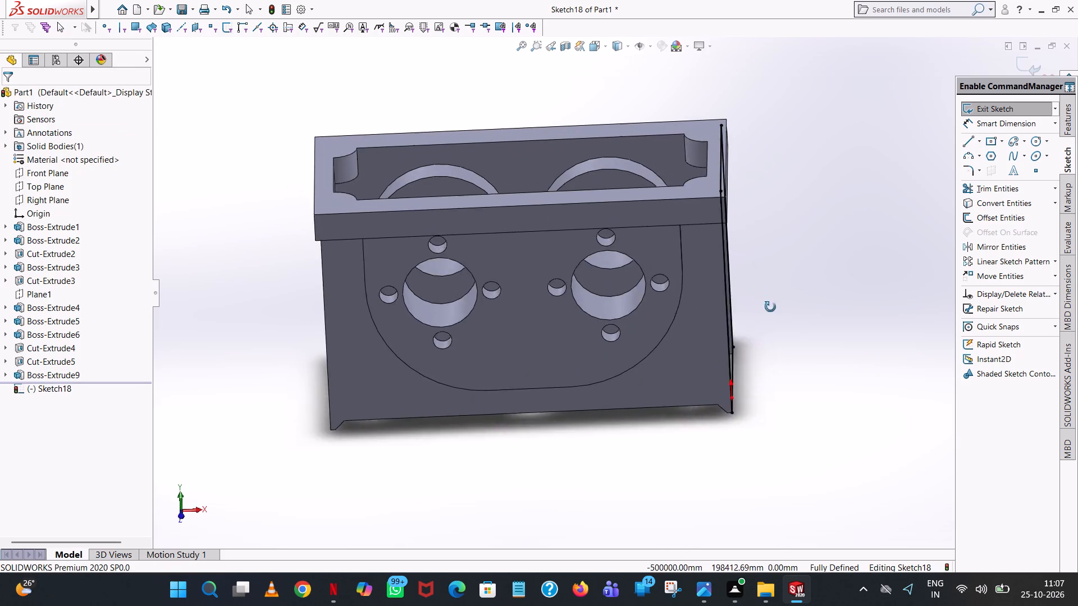
pyautogui.moveTo(770, 307); pyautogui.dragTo(772, 495, button='middle')
pyautogui.scroll(1, 777, 370)
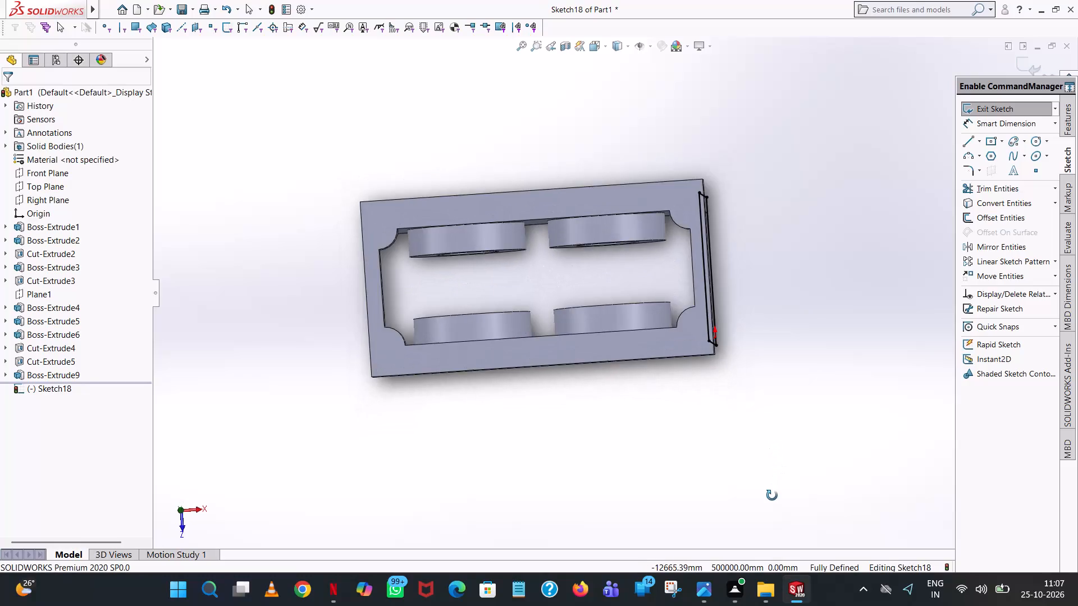
pyautogui.moveTo(772, 495); pyautogui.dragTo(771, 496, button='middle')
pyautogui.scroll(-2, 704, 379)
pyautogui.moveTo(706, 376); pyautogui.dragTo(730, 279, button='middle')
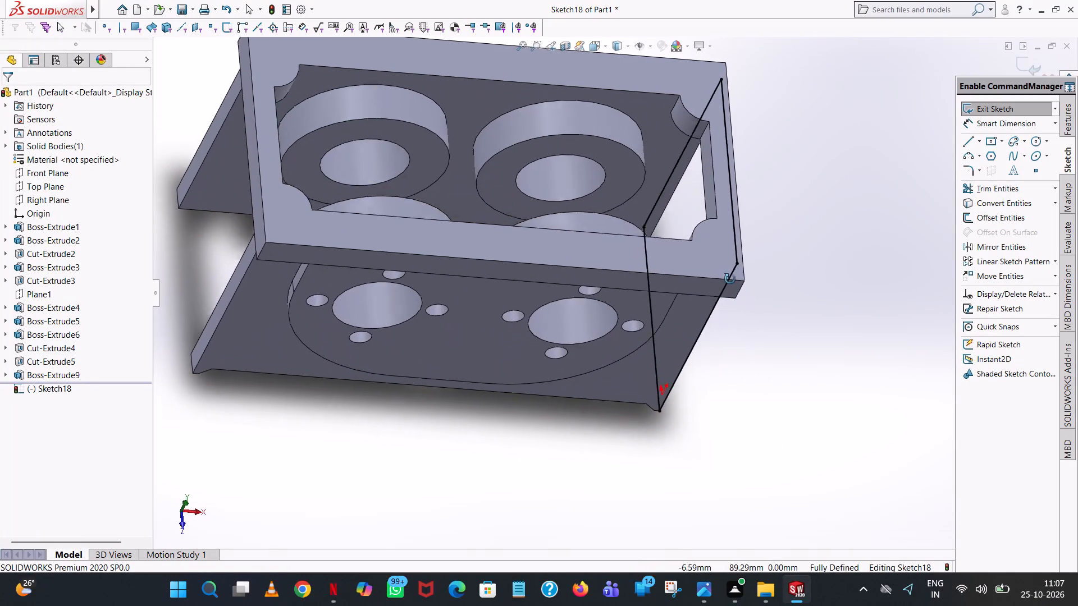
pyautogui.moveTo(730, 279); pyautogui.dragTo(720, 260, button='middle')
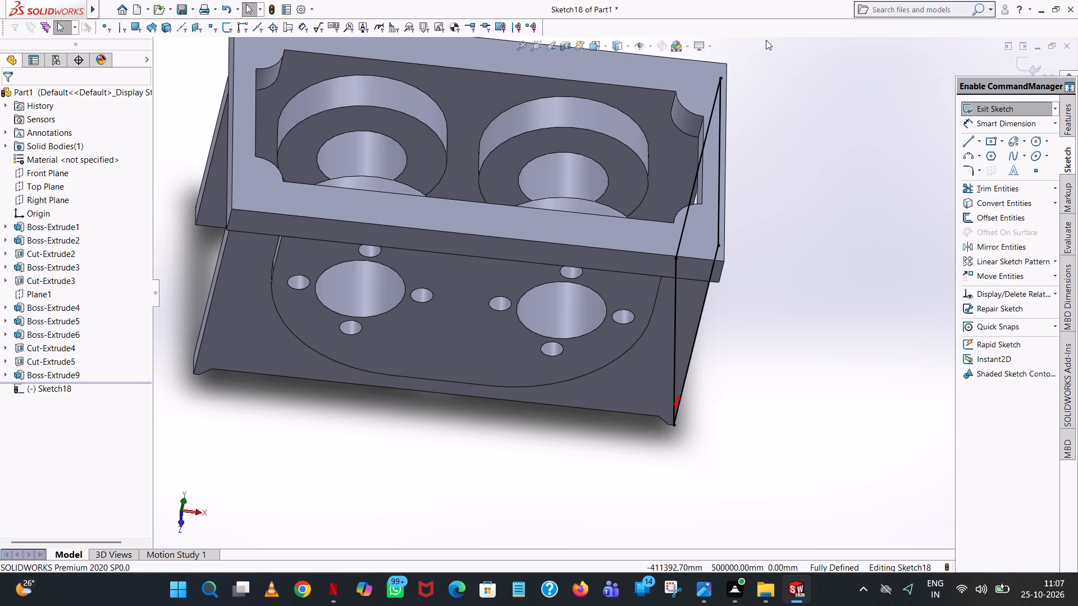
pyautogui.click(1066, 120)
pyautogui.click(1045, 113)
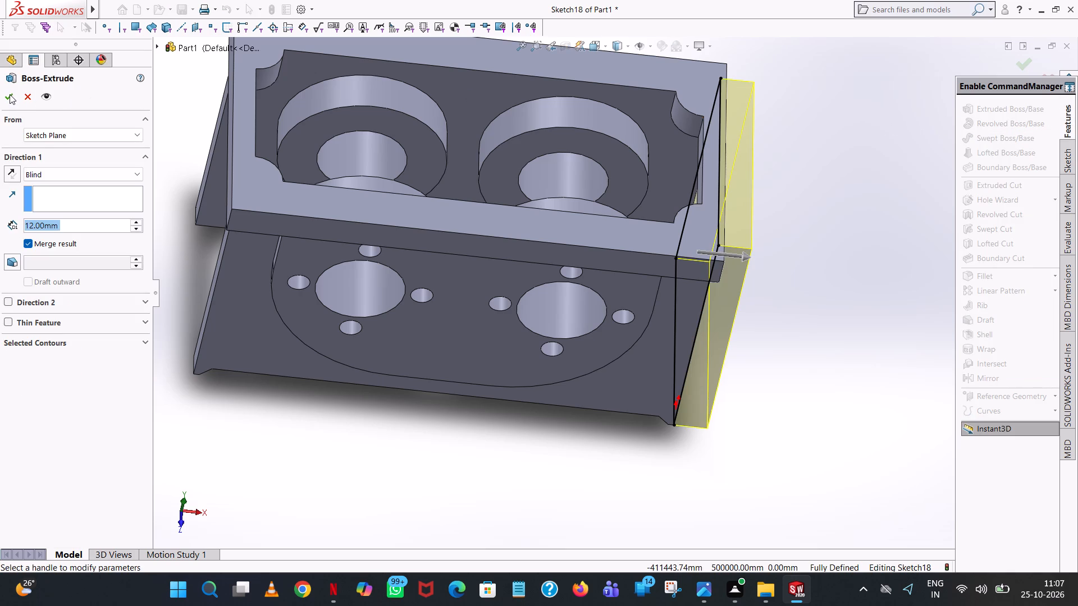
pyautogui.click(9, 176)
pyautogui.scroll(1, 360, 163)
pyautogui.moveTo(360, 163); pyautogui.dragTo(350, 182, button='middle')
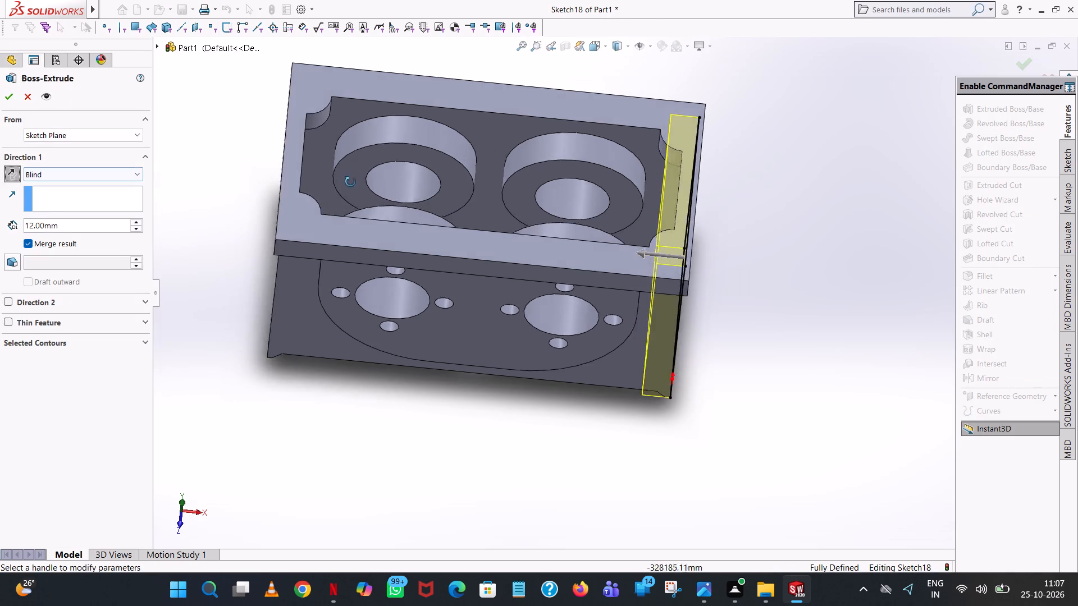
pyautogui.moveTo(350, 182); pyautogui.dragTo(345, 255, button='middle')
pyautogui.doubleClick(67, 226)
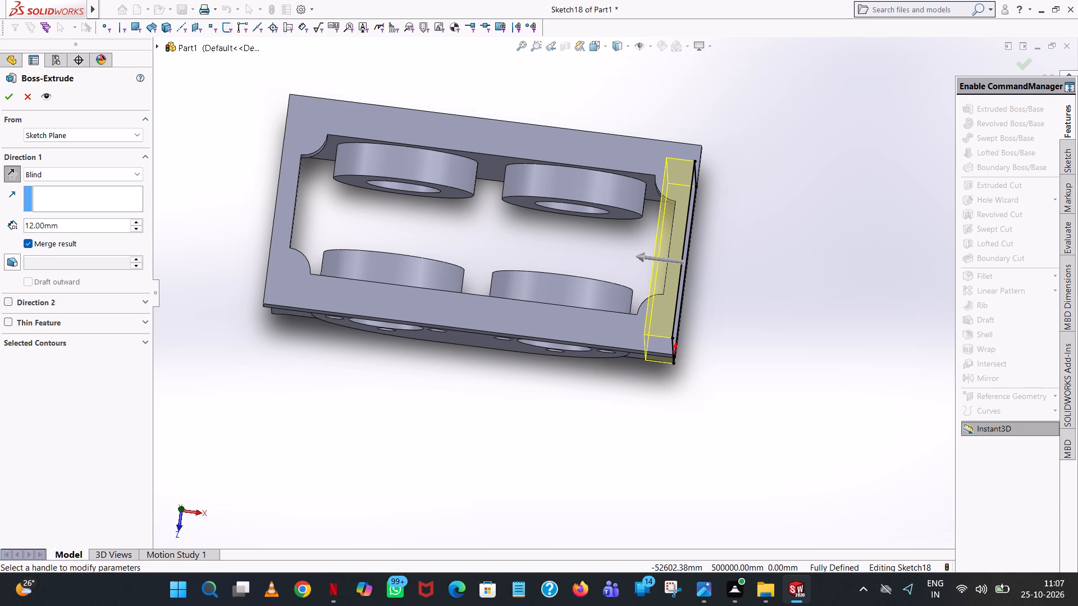
pyautogui.press('5')
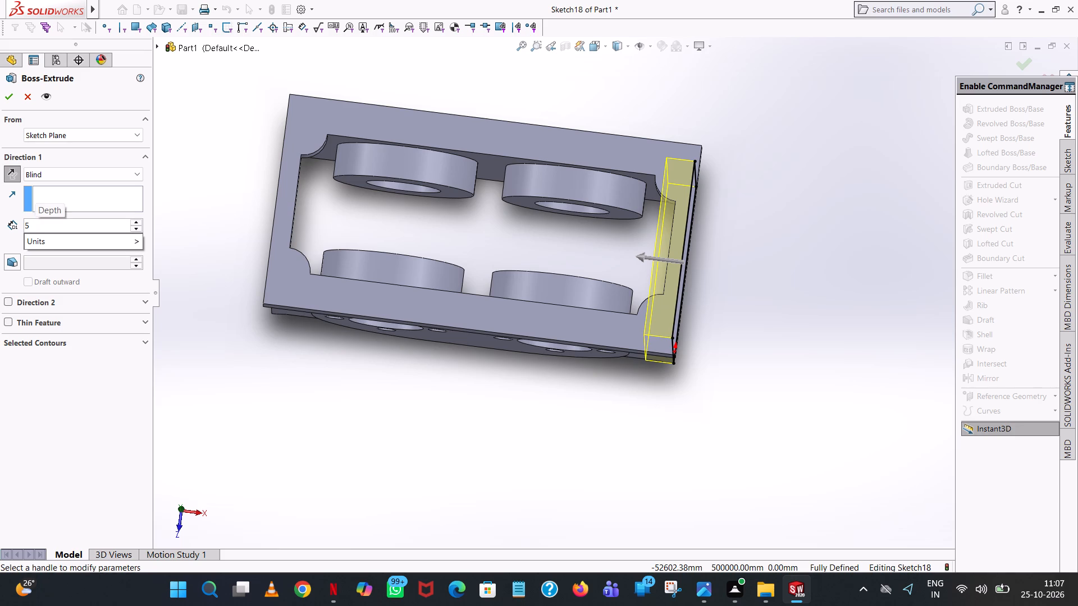
pyautogui.click(348, 389)
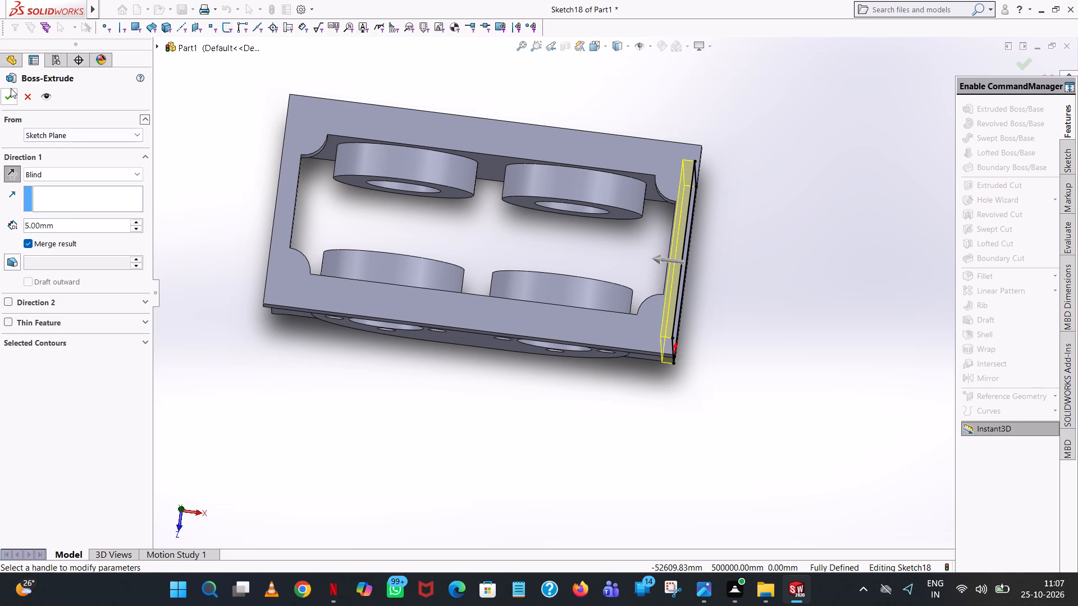
pyautogui.click(11, 88)
pyautogui.click(620, 423)
# Start a new boss-extrude sketch on a plate's end face at the opposite, open end of the part, viewed face-on.
pyautogui.moveTo(649, 426); pyautogui.dragTo(669, 415, button='middle')
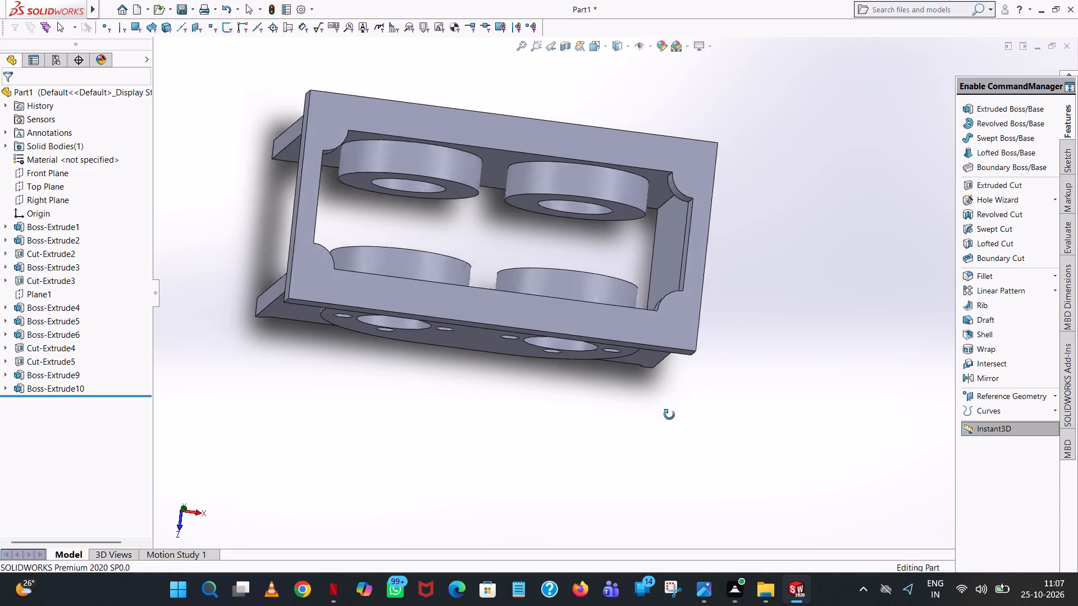
pyautogui.moveTo(669, 415); pyautogui.dragTo(680, 284, button='middle')
pyautogui.moveTo(679, 270); pyautogui.dragTo(664, 213, button='middle')
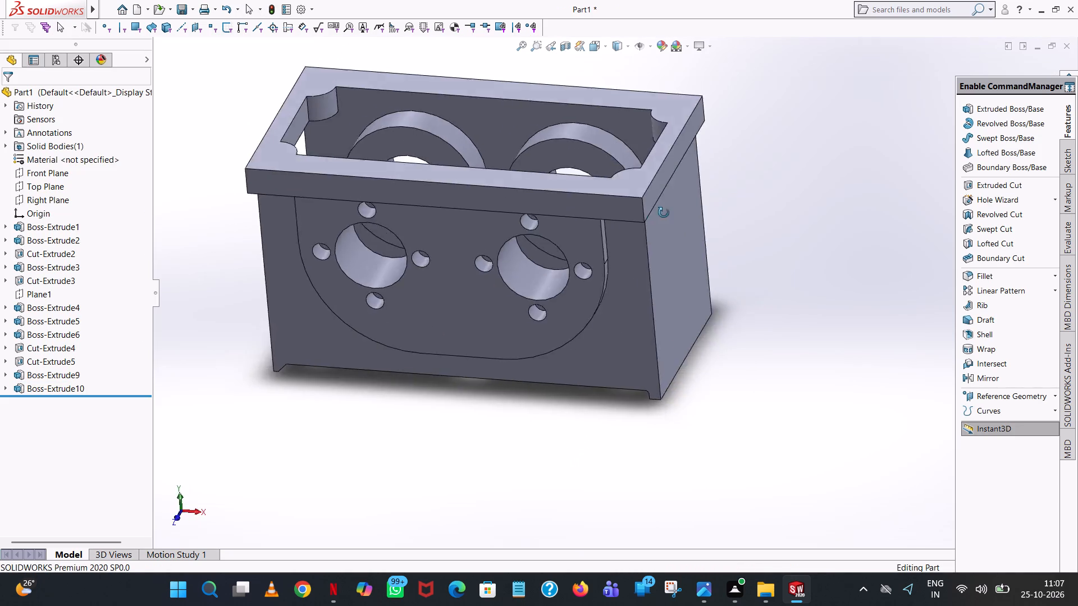
pyautogui.moveTo(664, 213); pyautogui.dragTo(742, 208, button='middle')
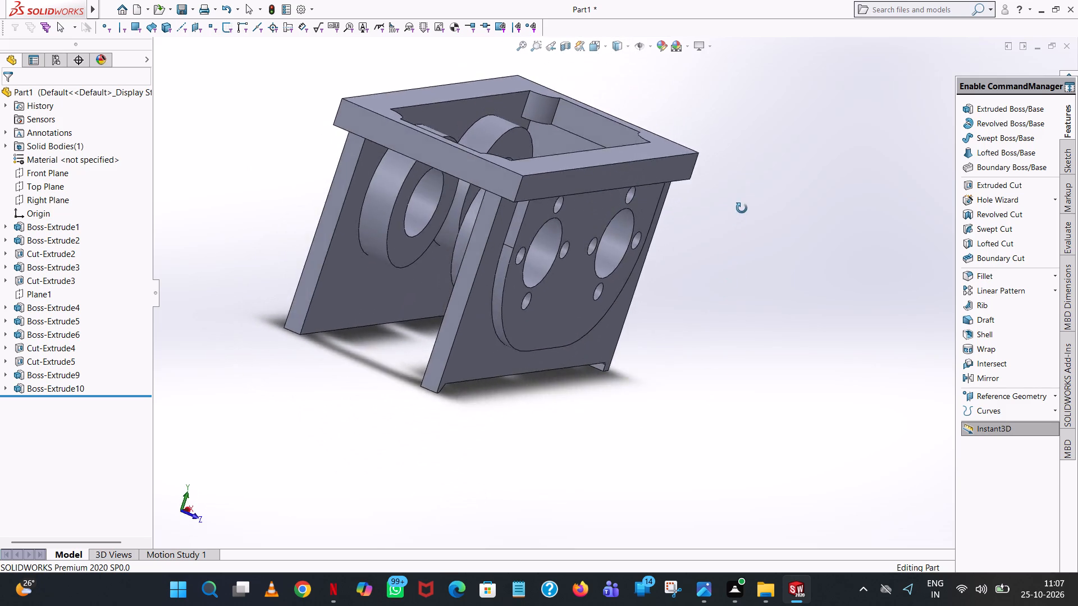
pyautogui.moveTo(742, 208); pyautogui.dragTo(650, 360, button='middle')
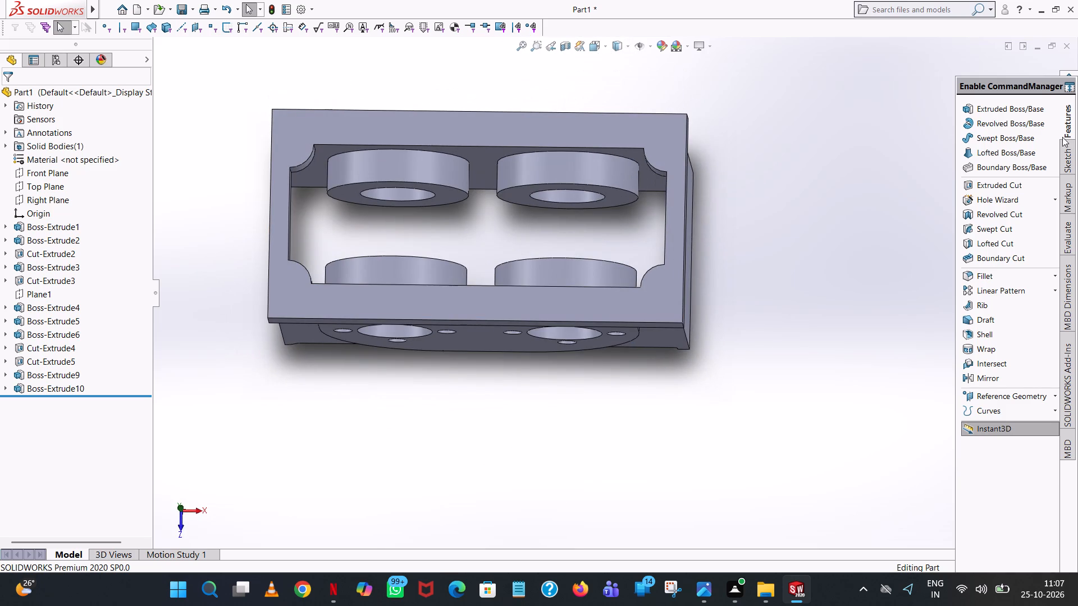
pyautogui.click(1006, 105)
pyautogui.scroll(1, 627, 410)
pyautogui.moveTo(627, 410); pyautogui.dragTo(728, 324, button='middle')
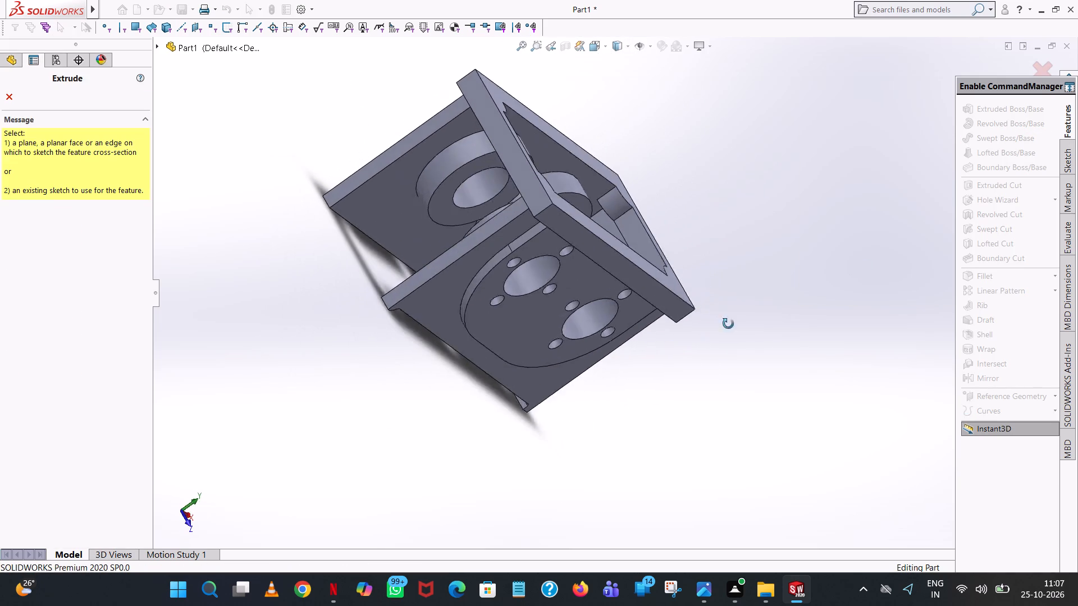
pyautogui.moveTo(728, 324); pyautogui.dragTo(738, 368, button='middle')
pyautogui.click(444, 177)
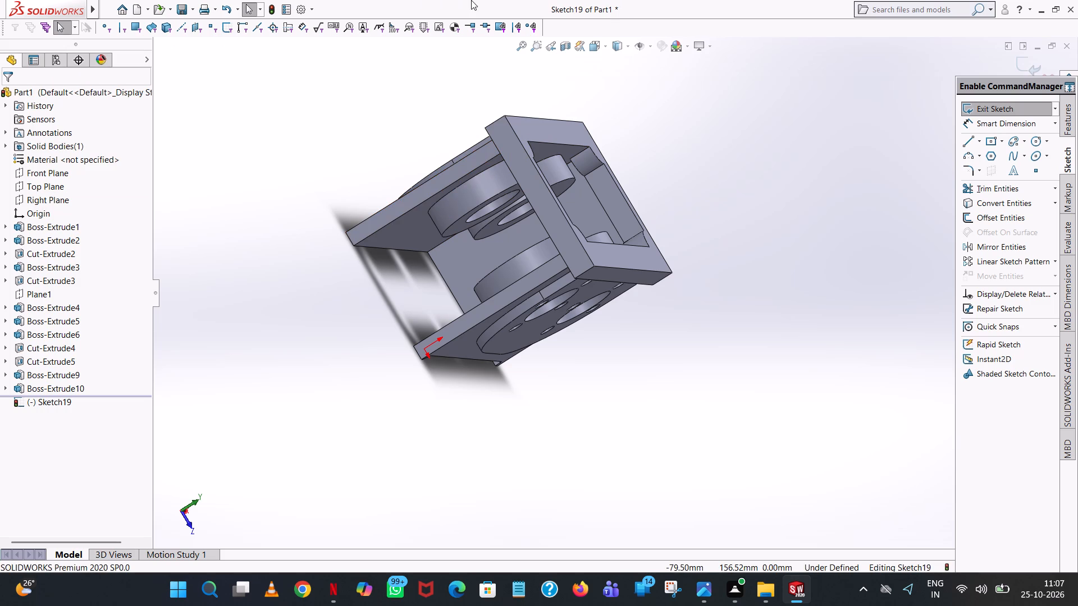
pyautogui.click(627, 47)
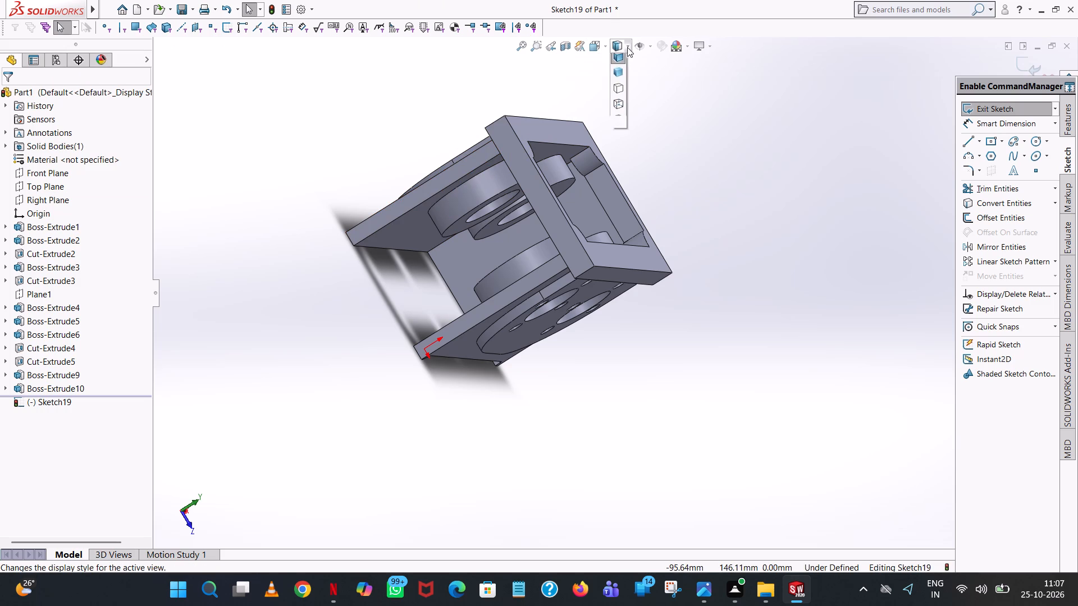
pyautogui.click(657, 103)
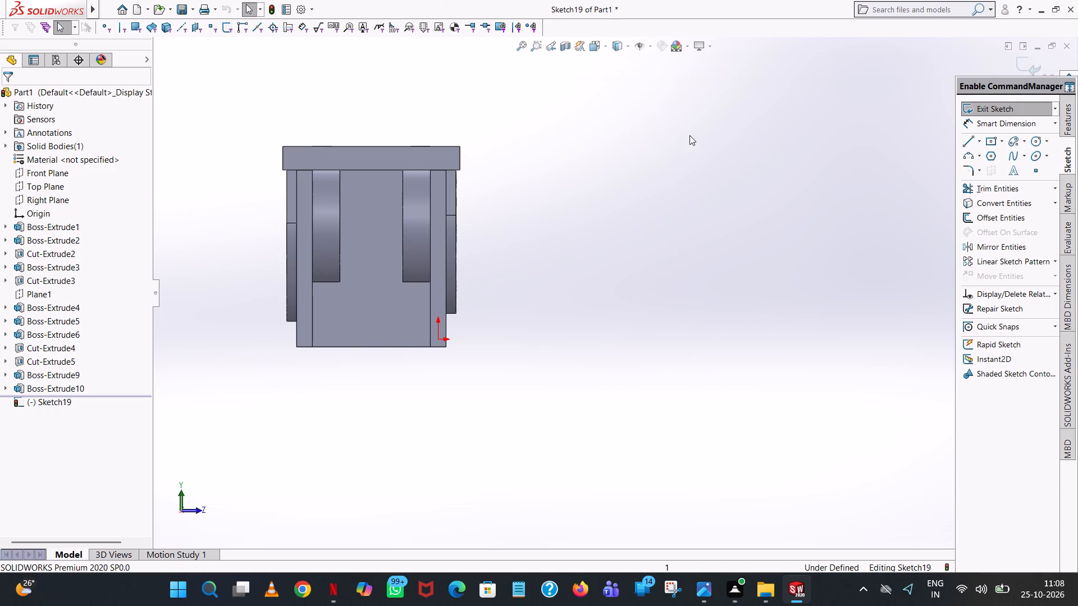
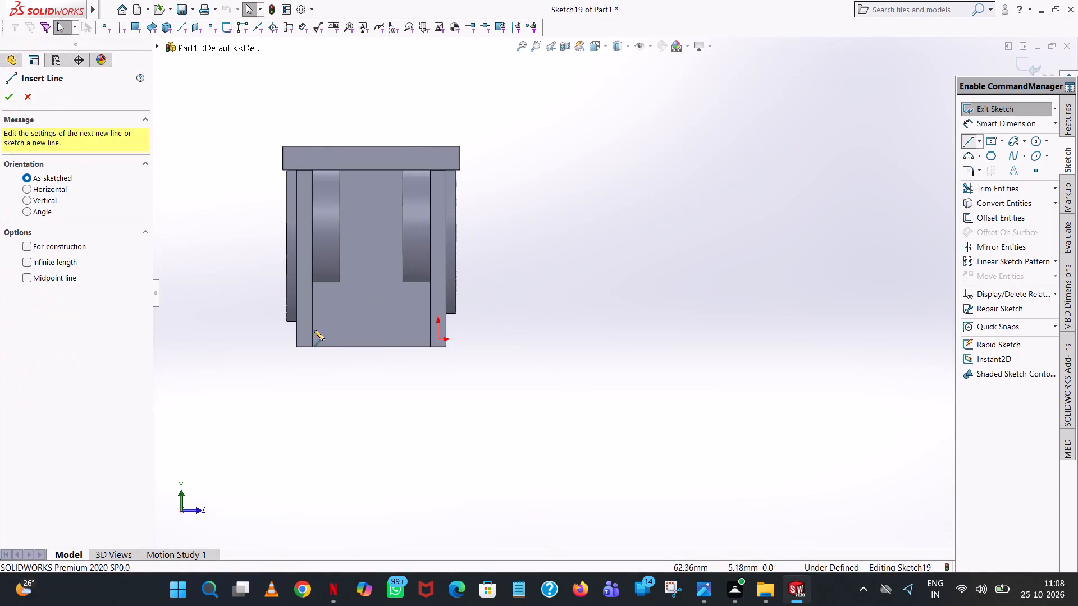
# Sketch a 76 by 102 mm rectangle of lines on the open end, spanning both plates up to the top frame's upper edge.
pyautogui.click(296, 346)
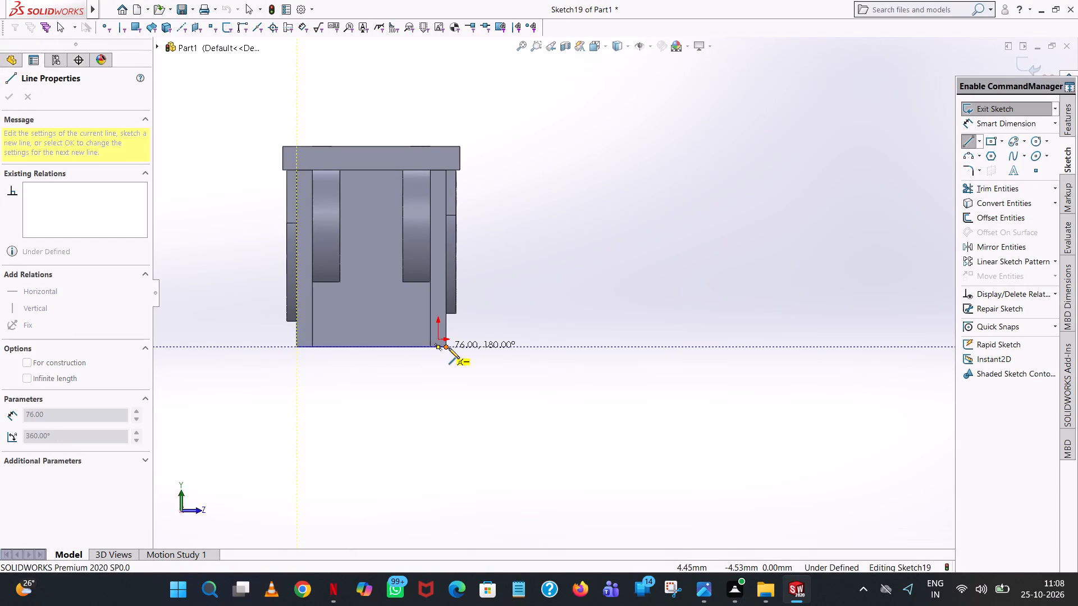
pyautogui.click(445, 348)
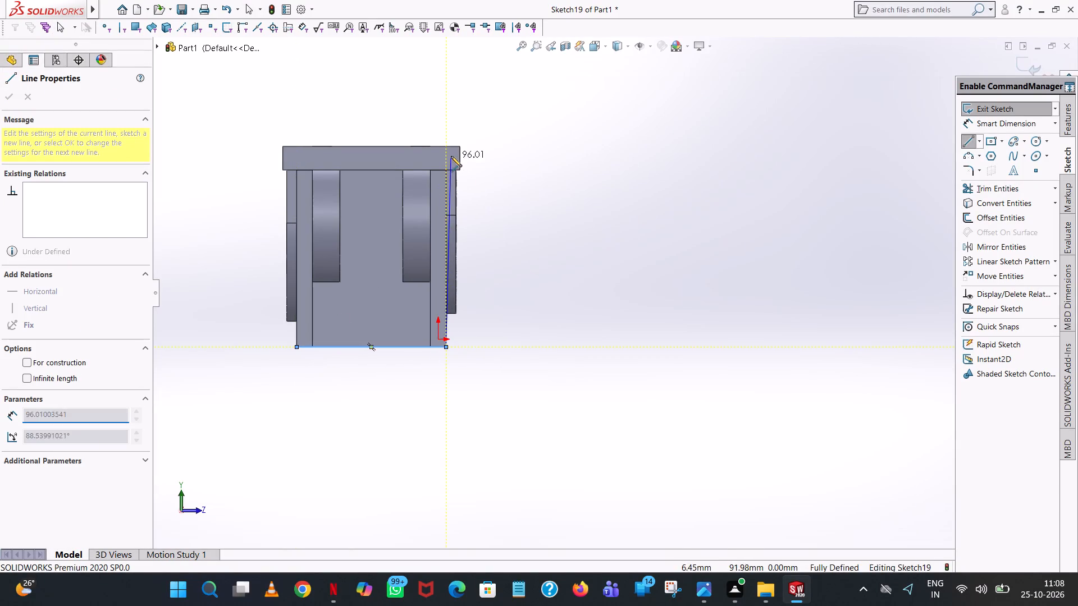
pyautogui.scroll(-8, 444, 145)
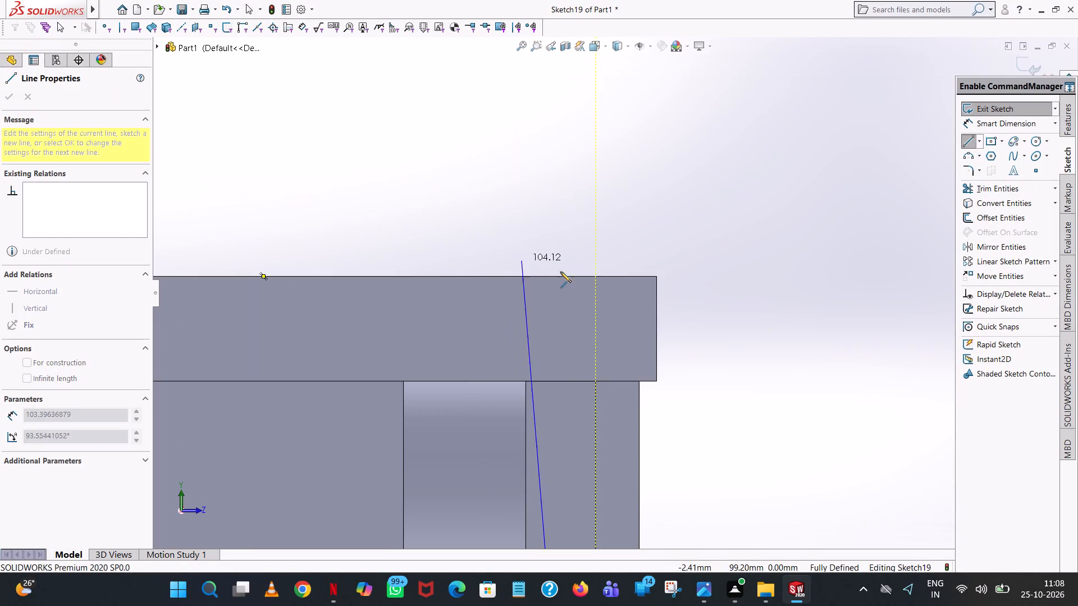
pyautogui.click(594, 276)
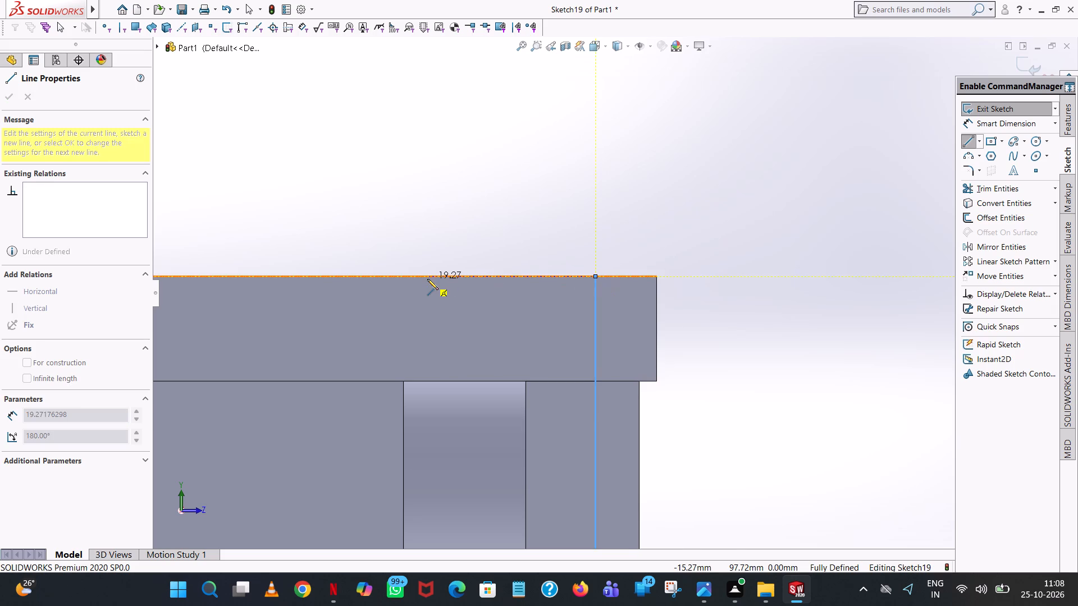
pyautogui.scroll(4, 427, 279)
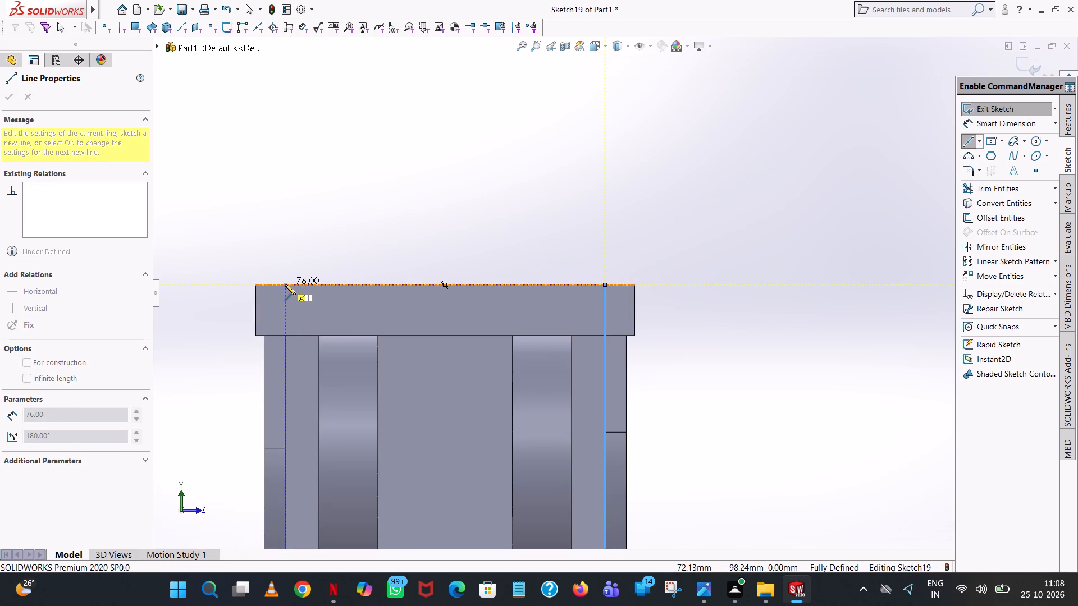
pyautogui.click(285, 284)
pyautogui.scroll(6, 272, 401)
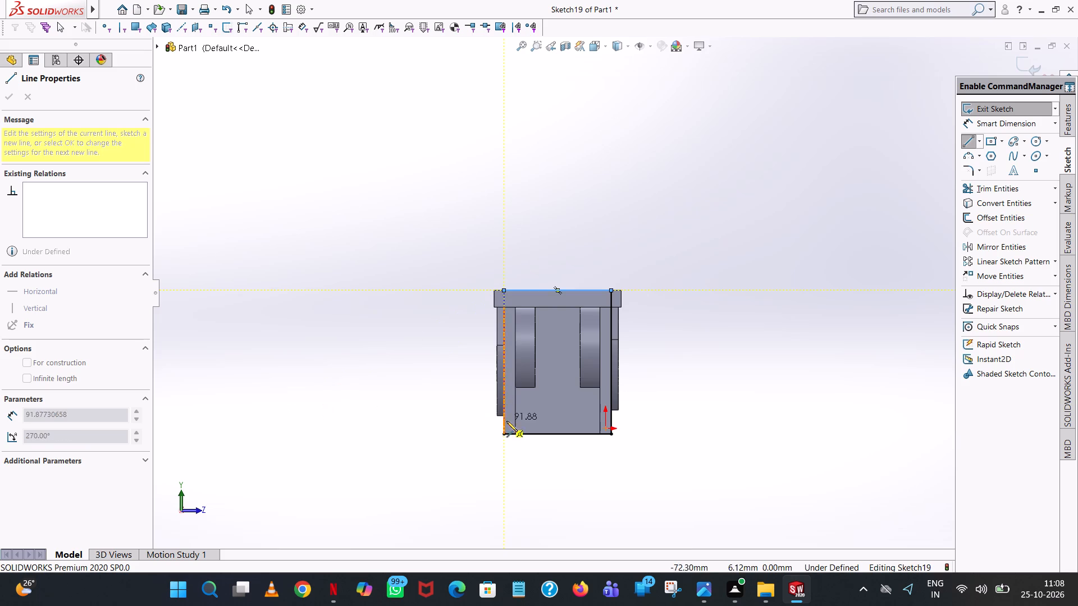
pyautogui.scroll(-6, 510, 434)
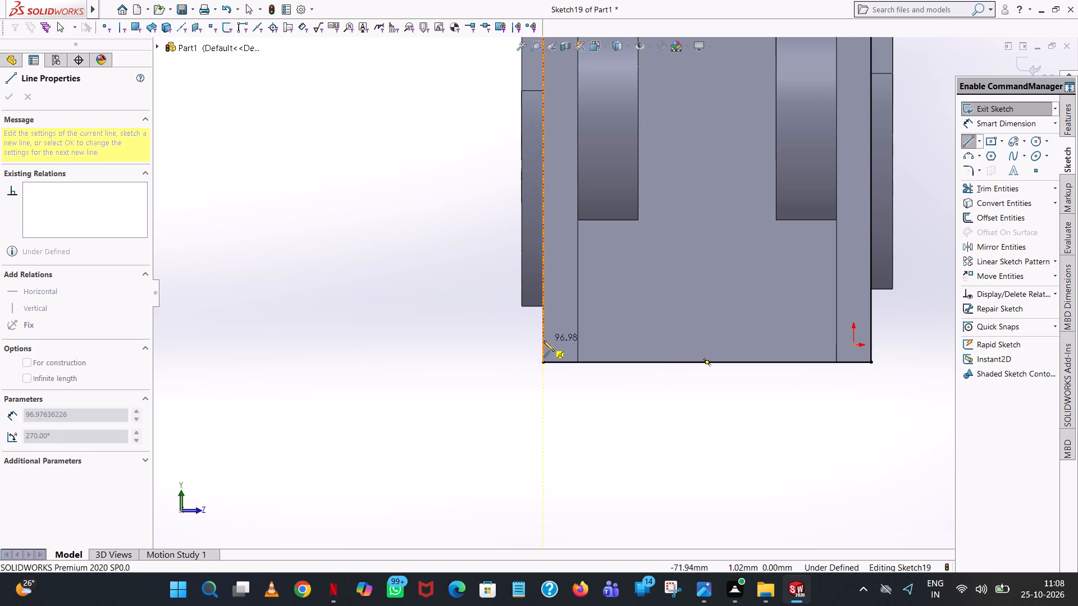
pyautogui.click(542, 362)
pyautogui.rightClick(542, 362)
pyautogui.click(592, 376)
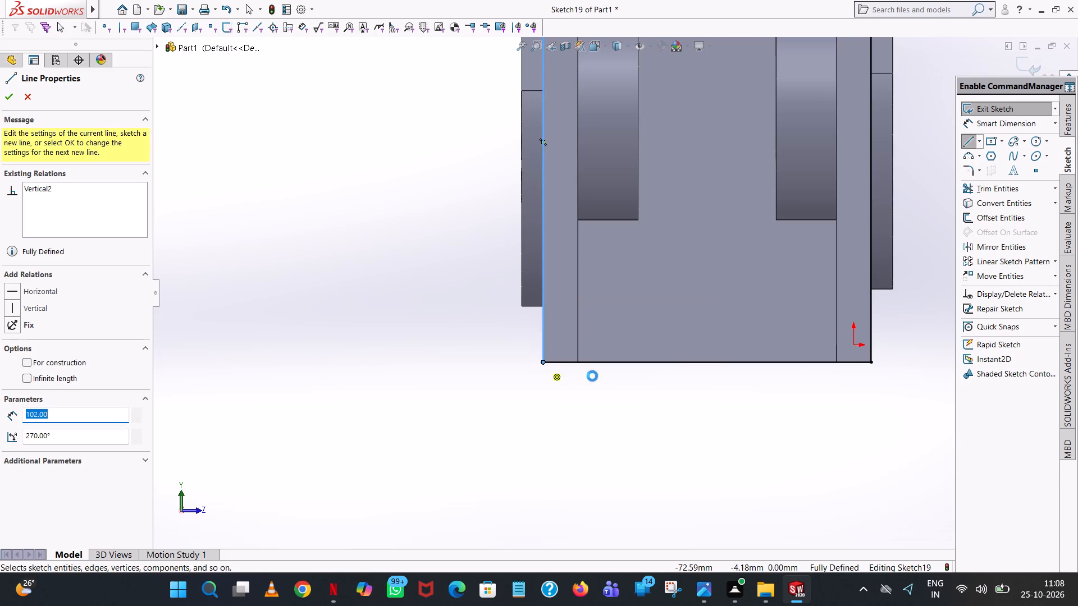
# Extrude the rectangle as a 5 mm blind boss, with the direction reversed inward between the plates and merged with the part.
pyautogui.scroll(4, 645, 395)
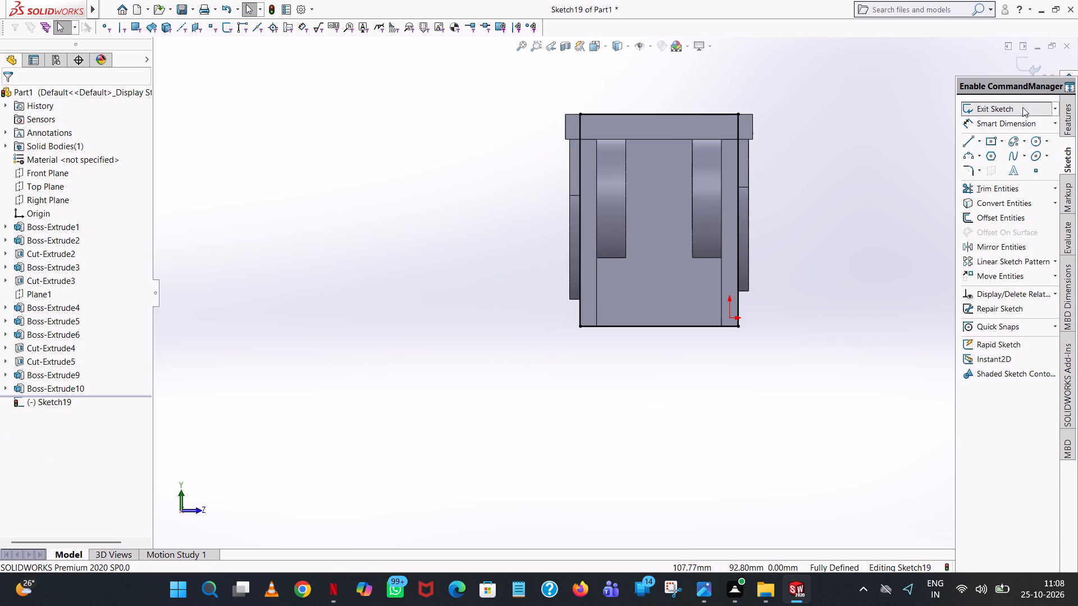
pyautogui.click(1061, 118)
pyautogui.click(1018, 111)
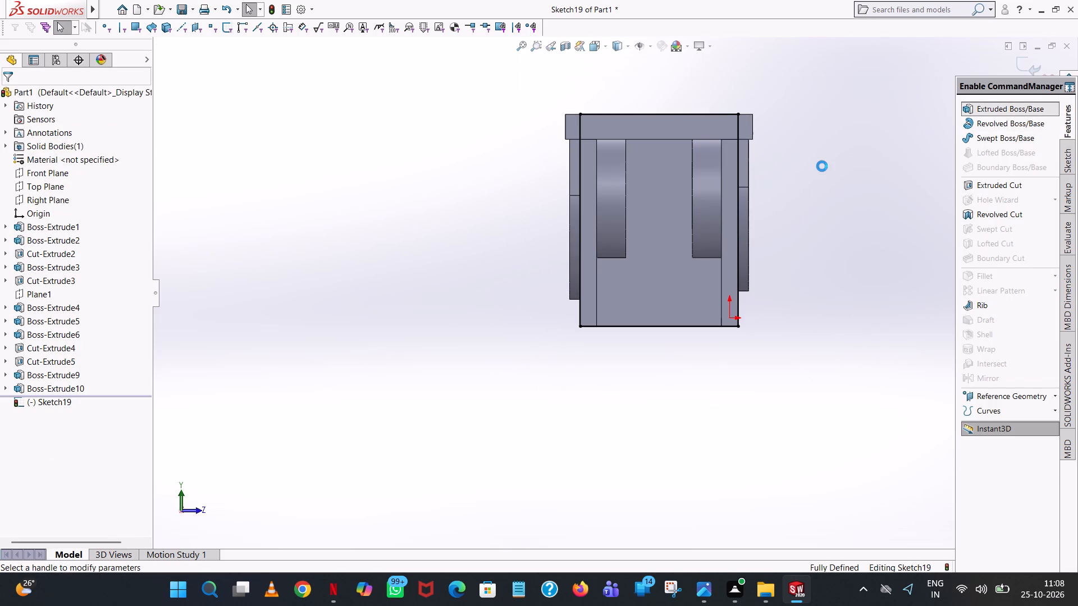
pyautogui.moveTo(820, 167); pyautogui.dragTo(736, 370, button='middle')
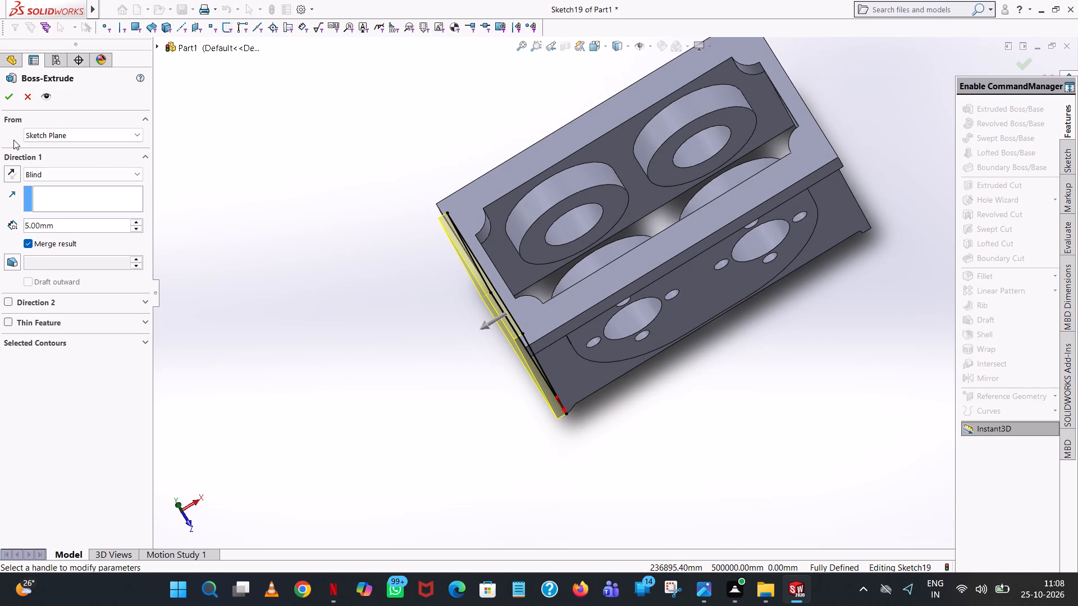
pyautogui.click(11, 172)
pyautogui.click(2, 90)
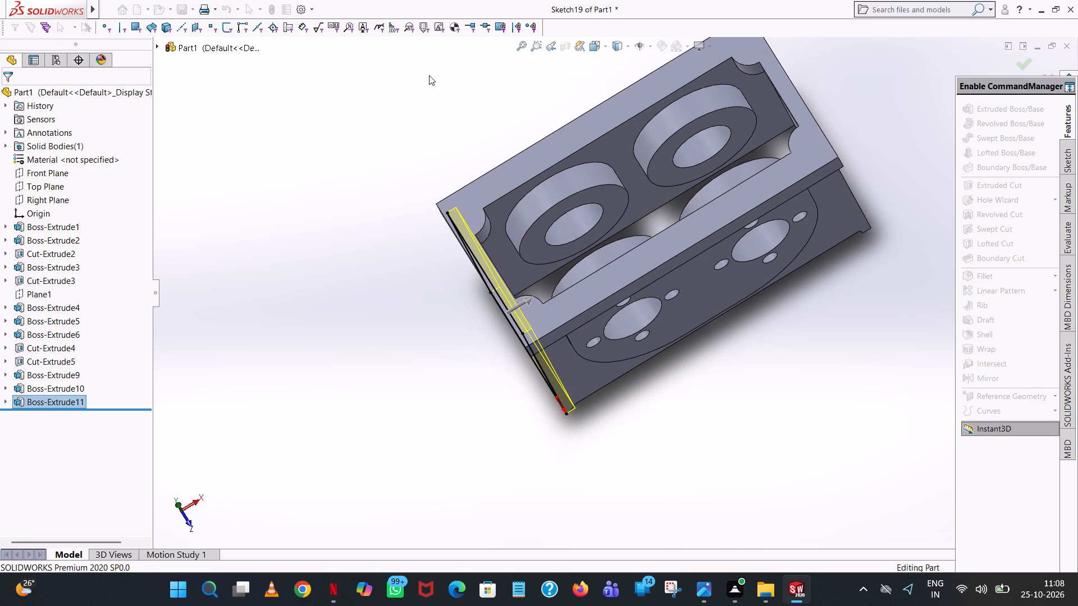
pyautogui.click(353, 75)
# For a new extruded cut, sketch a 5 mm radius circle on the top frame's upper face, centred on the back-left inner corner arc's centre.
pyautogui.scroll(1, 400, 112)
pyautogui.moveTo(400, 112); pyautogui.dragTo(471, 157, button='middle')
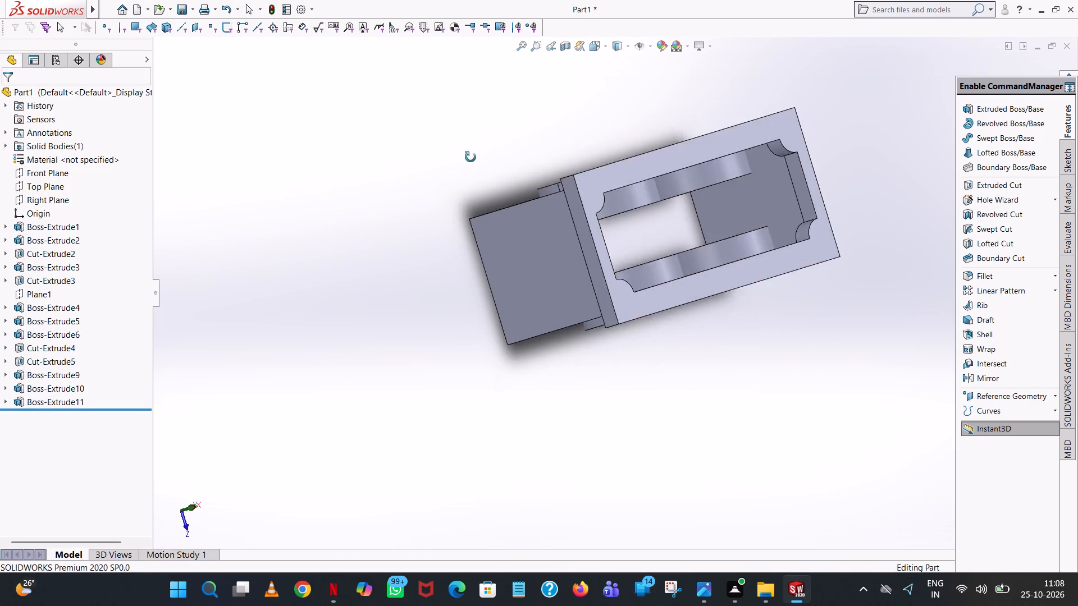
pyautogui.moveTo(471, 157); pyautogui.dragTo(413, 112, button='middle')
pyautogui.scroll(1, 414, 111)
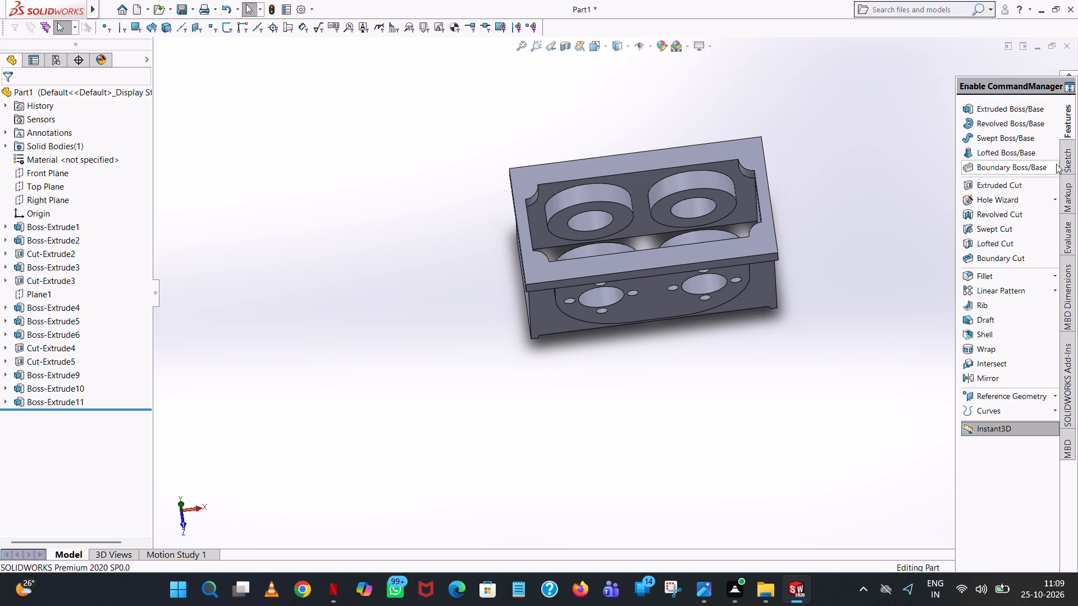
pyautogui.click(1012, 186)
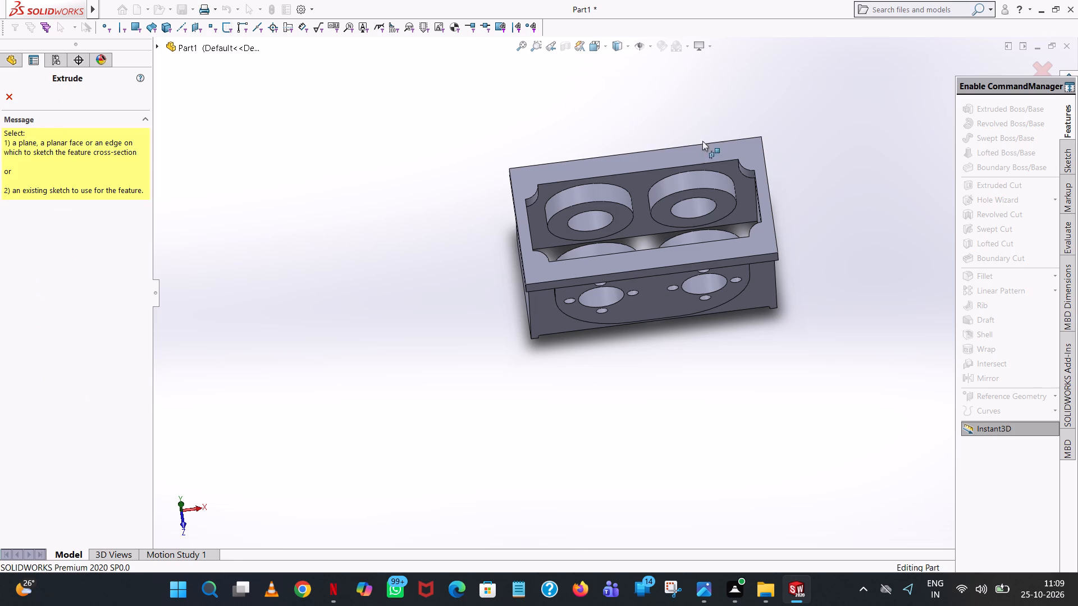
pyautogui.click(659, 154)
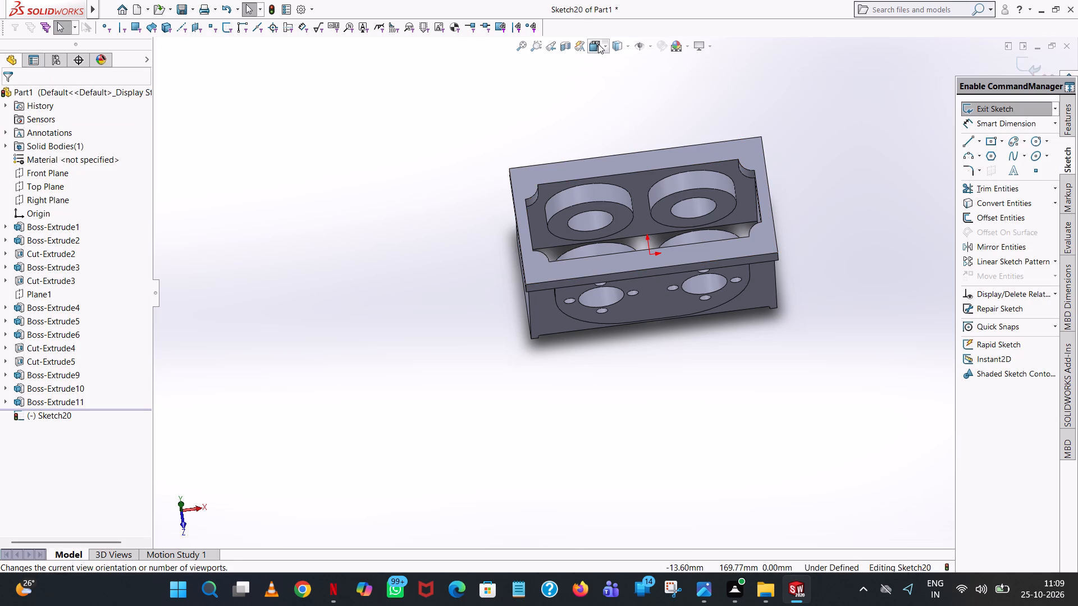
pyautogui.click(608, 47)
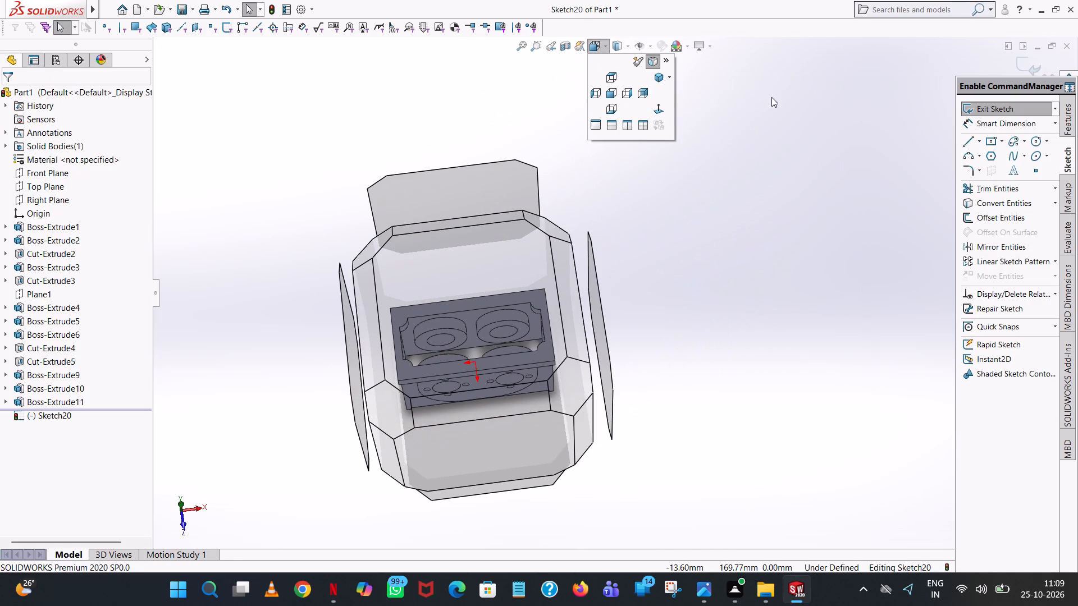
pyautogui.click(663, 105)
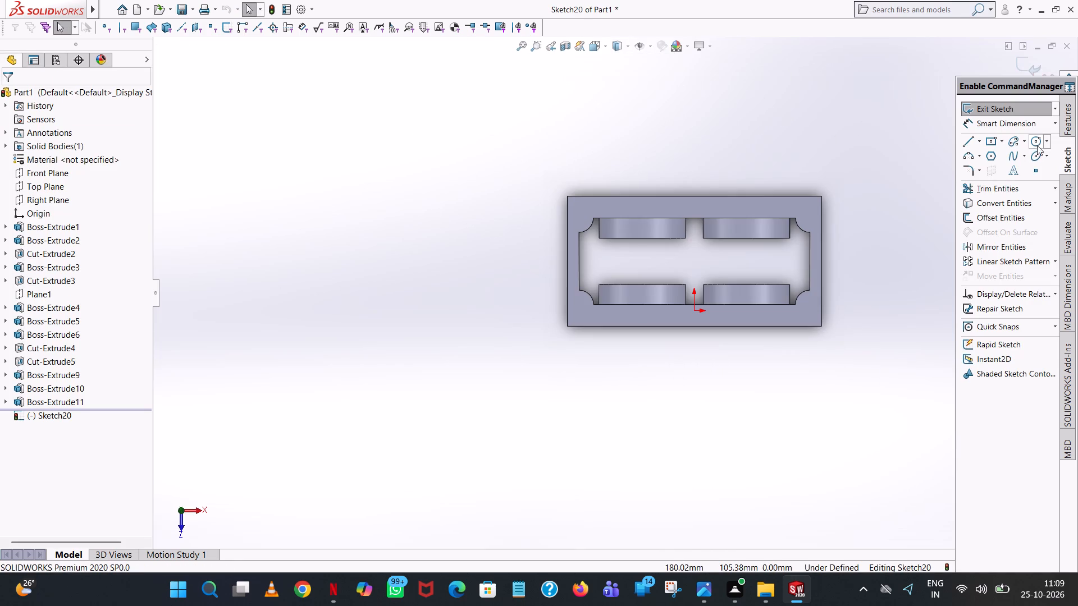
pyautogui.click(1037, 143)
pyautogui.scroll(-4, 654, 242)
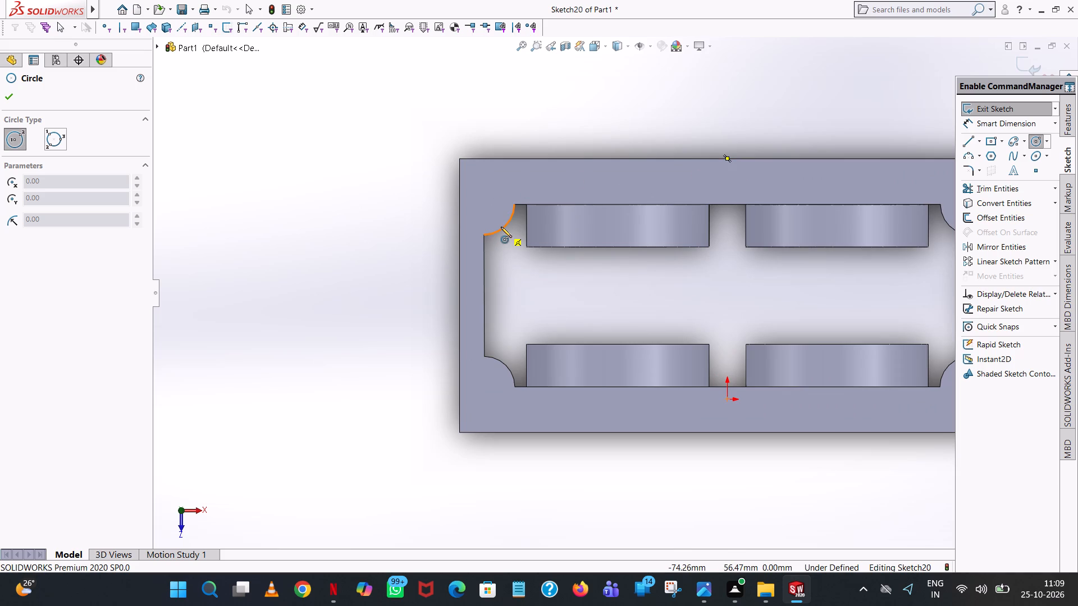
pyautogui.click(482, 203)
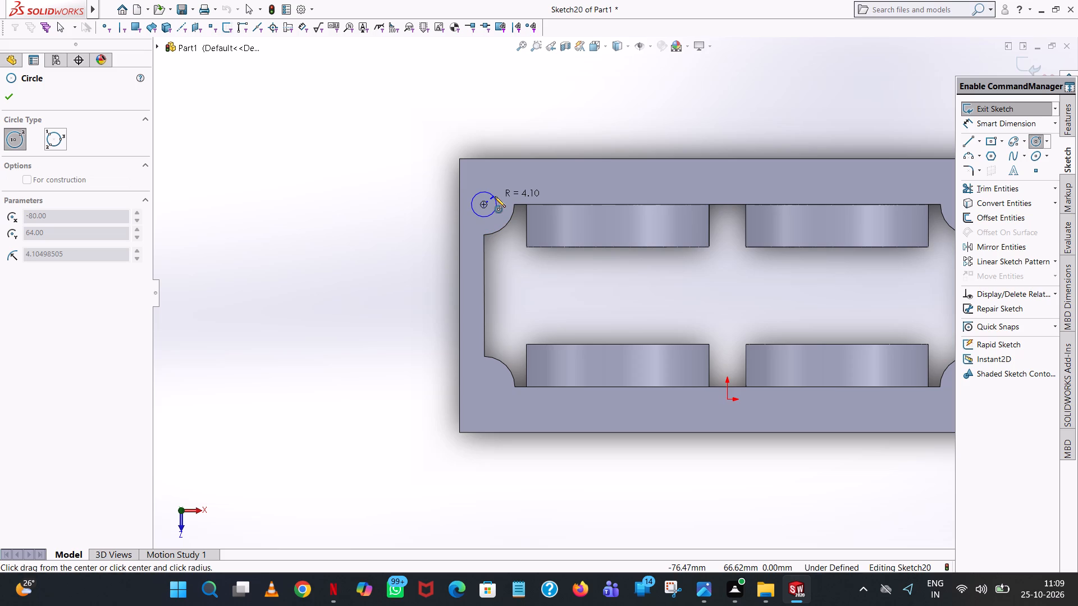
pyautogui.click(495, 196)
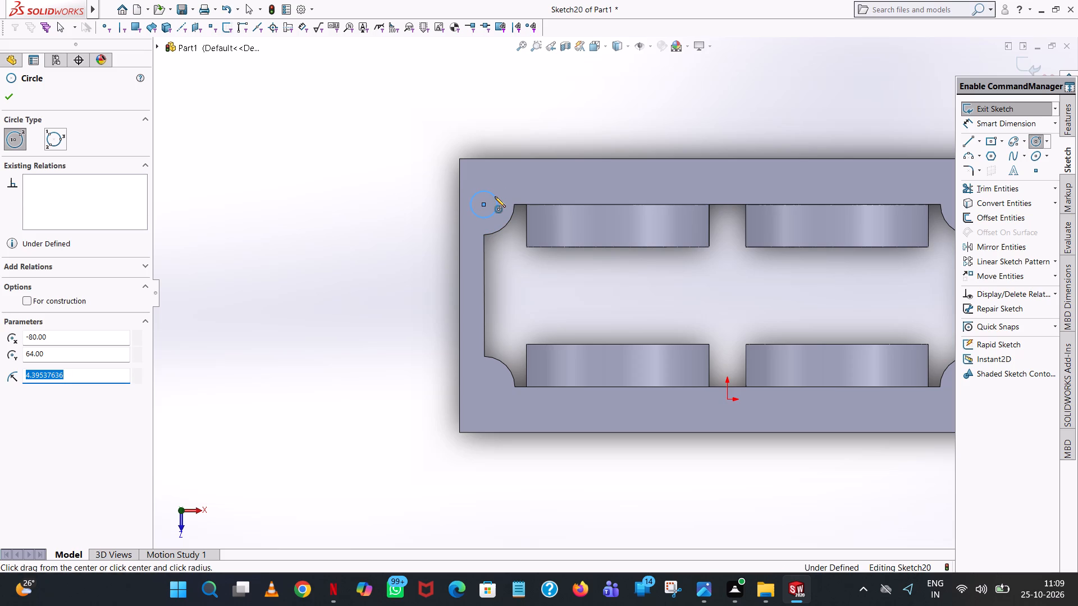
pyautogui.press('5')
pyautogui.press('Return')
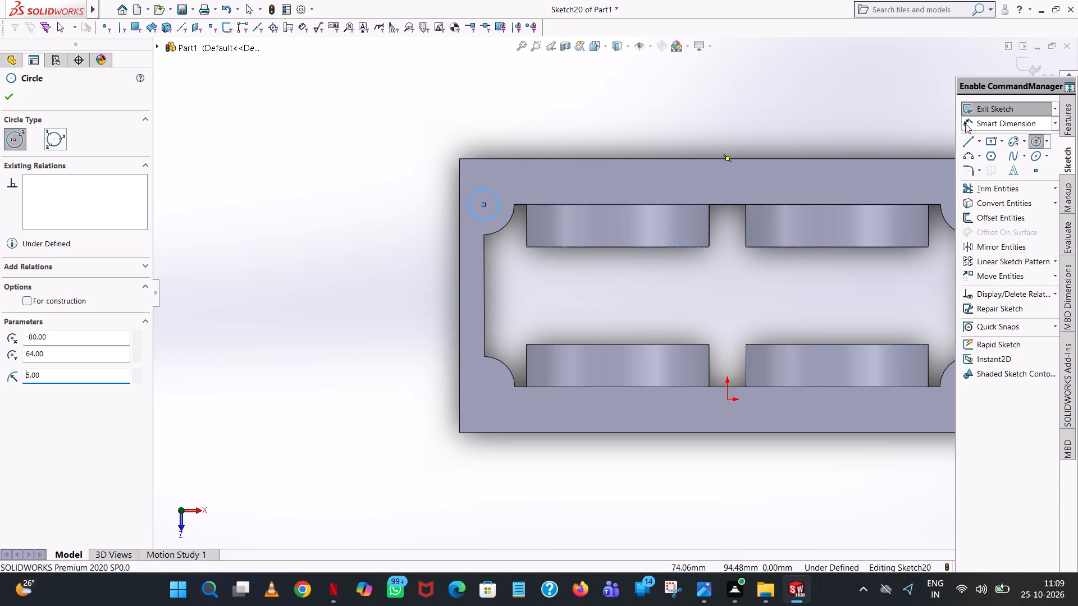
# Sketch a 15 mm line across the middle of the frame's back long side, from outer edge to inner edge.
pyautogui.click(967, 138)
pyautogui.click(726, 158)
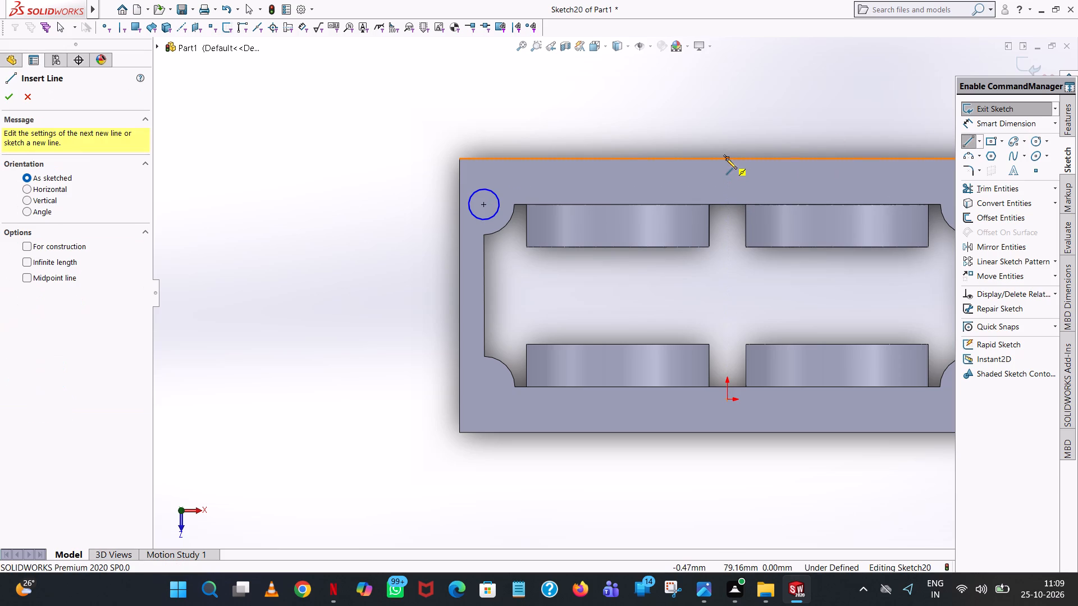
pyautogui.click(725, 203)
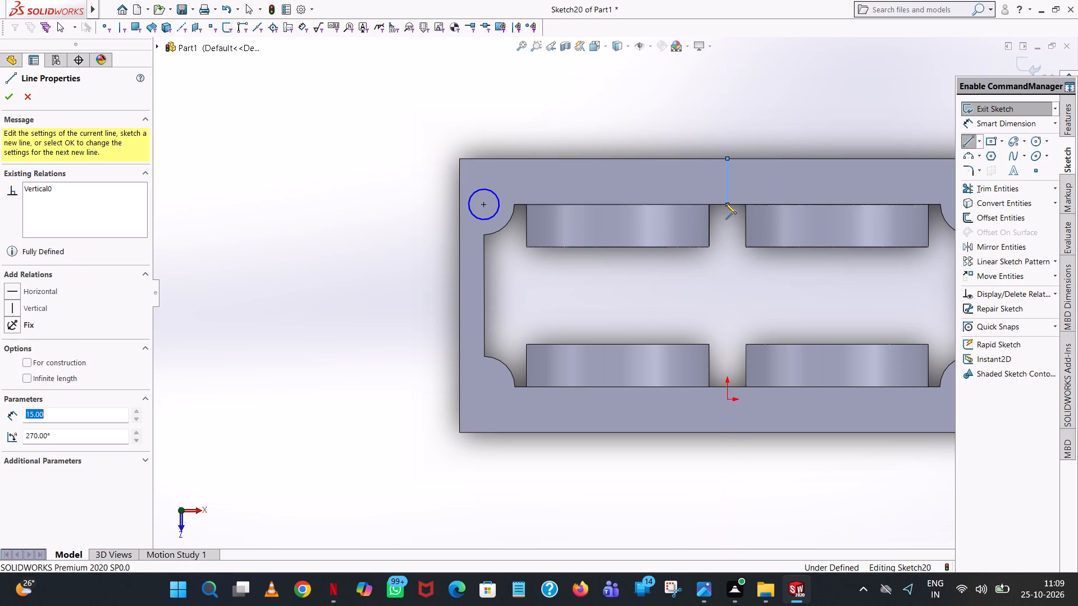
pyautogui.rightClick(725, 203)
pyautogui.click(770, 214)
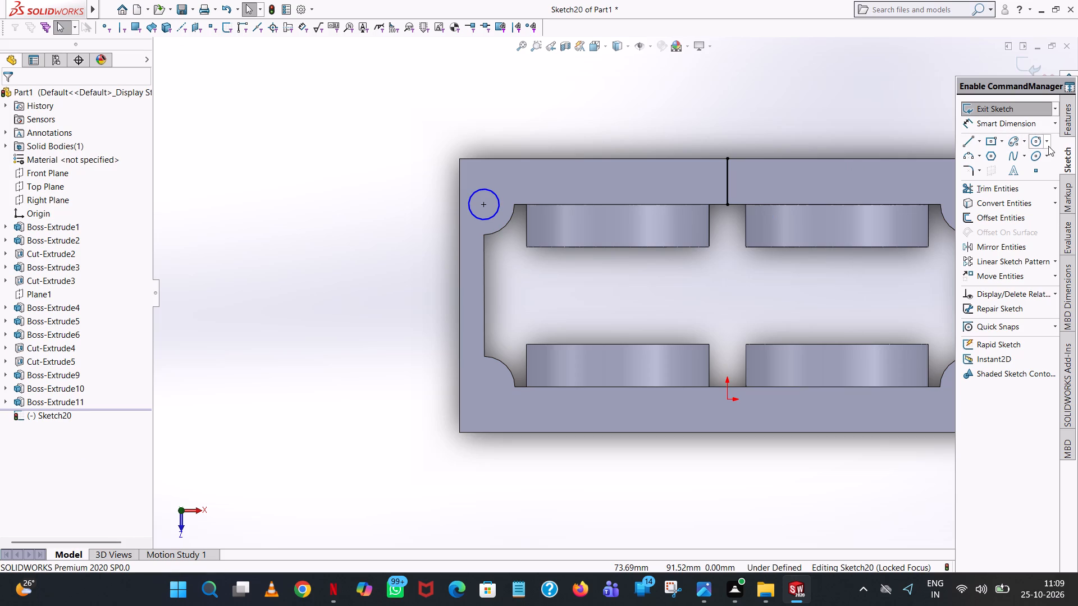
# Sketch a 5 mm radius circle centred on the midpoint of the 15 mm line.
pyautogui.click(1035, 140)
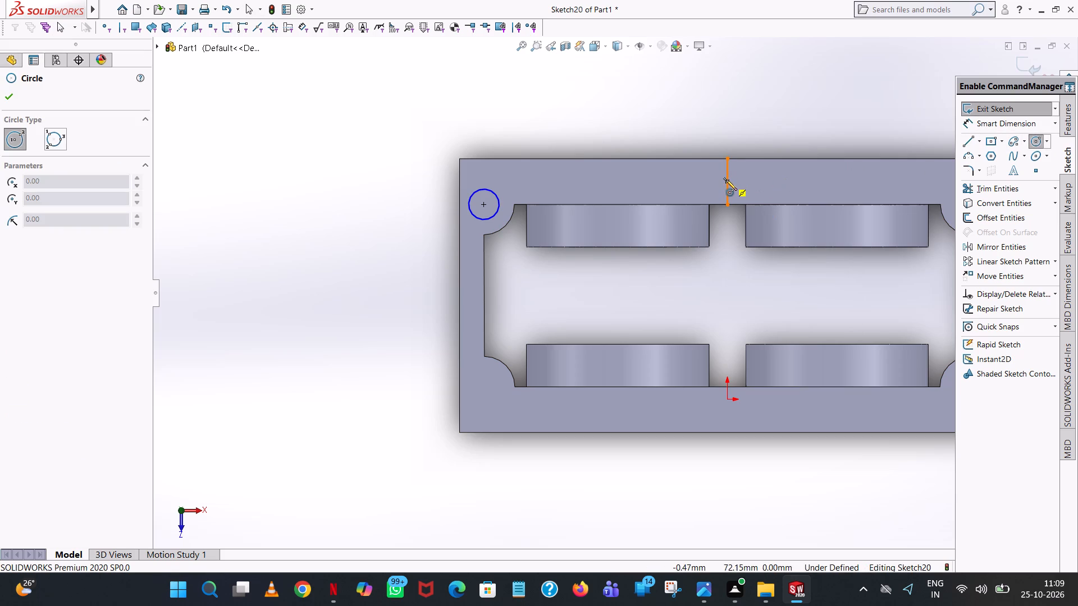
pyautogui.click(726, 181)
pyautogui.click(736, 179)
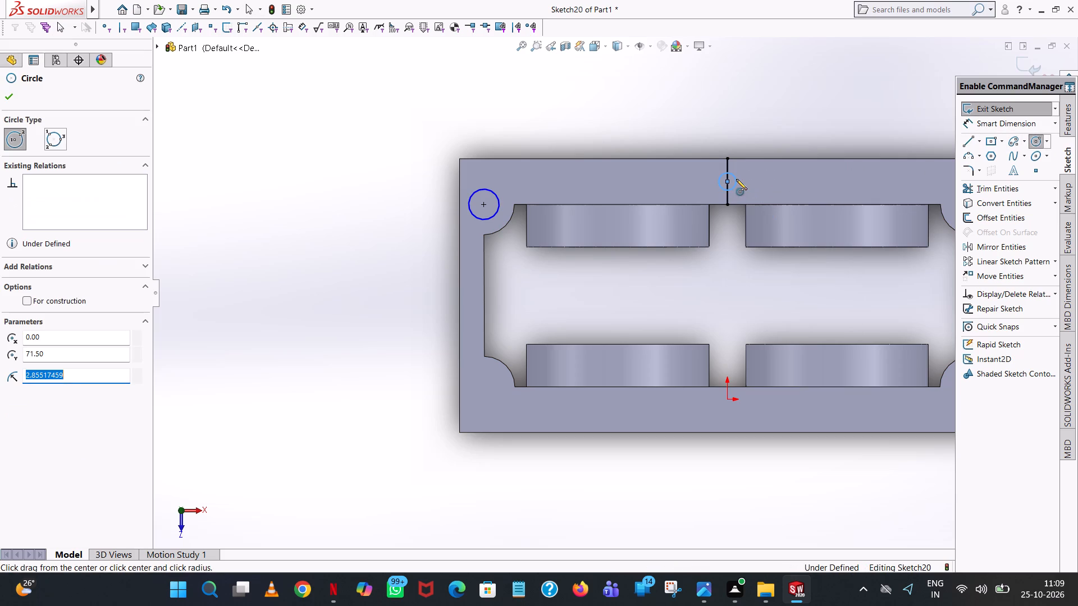
pyautogui.press('5')
pyautogui.press('Return')
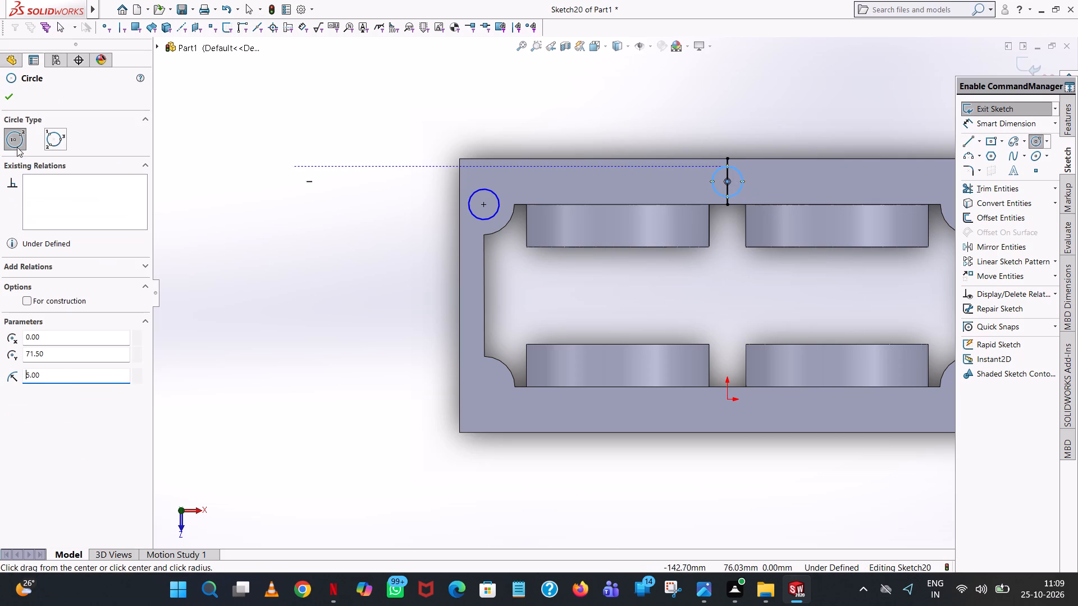
pyautogui.click(3, 94)
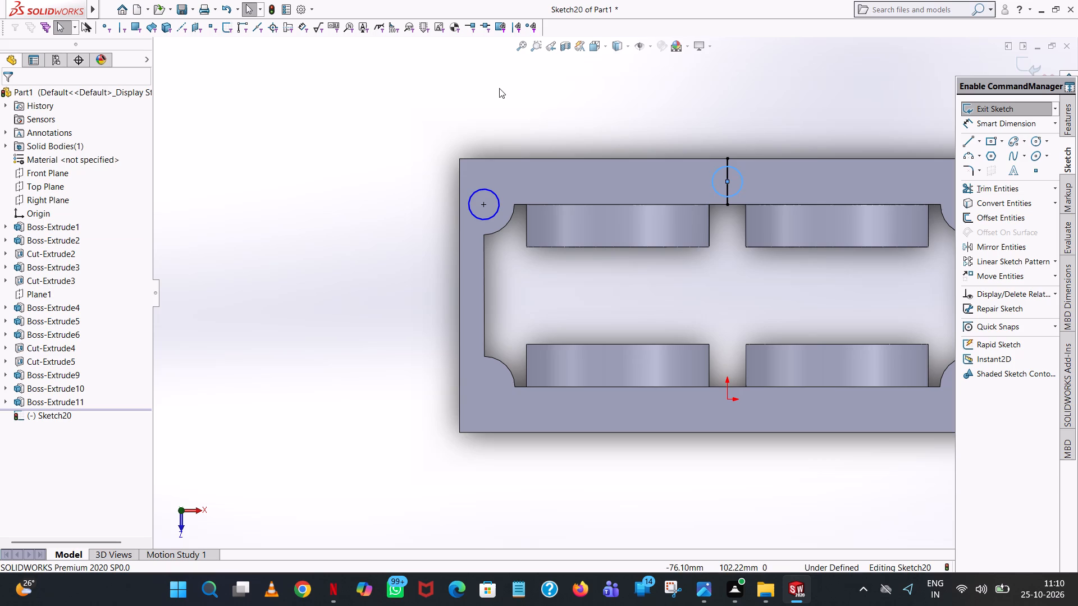
pyautogui.click(463, 103)
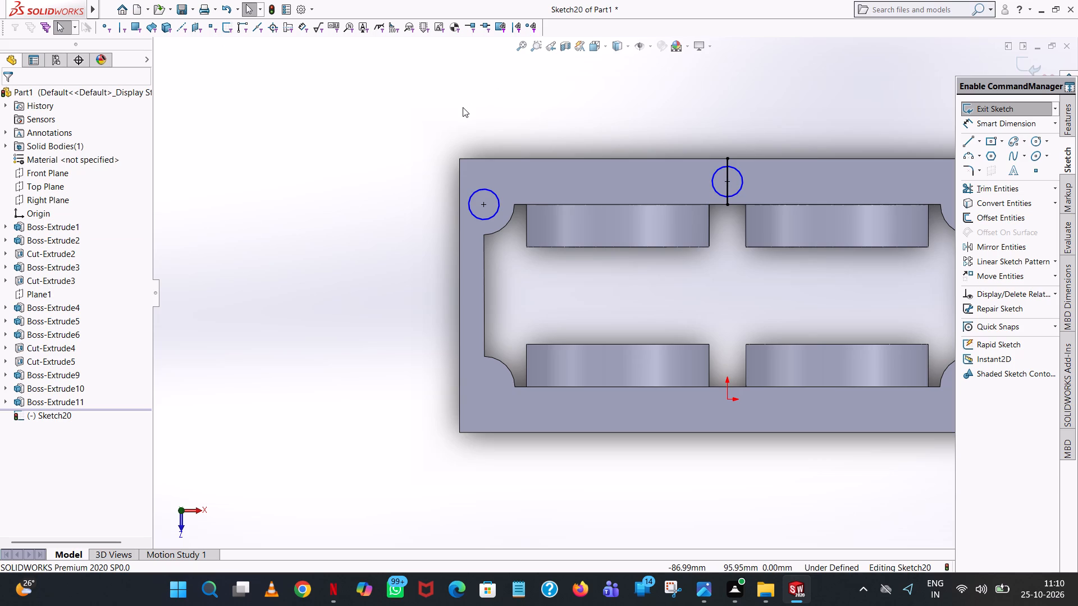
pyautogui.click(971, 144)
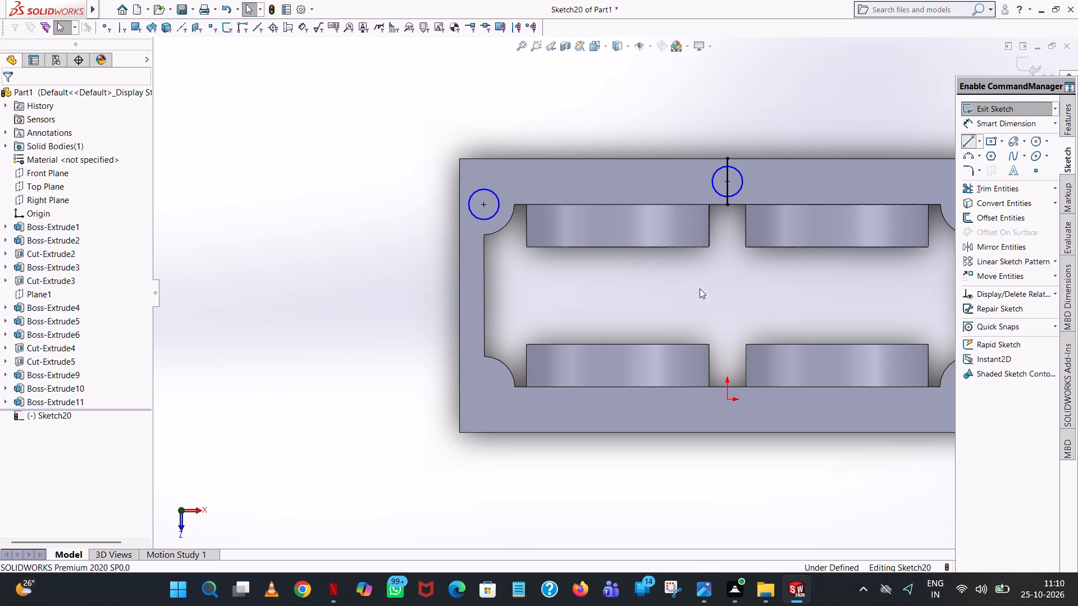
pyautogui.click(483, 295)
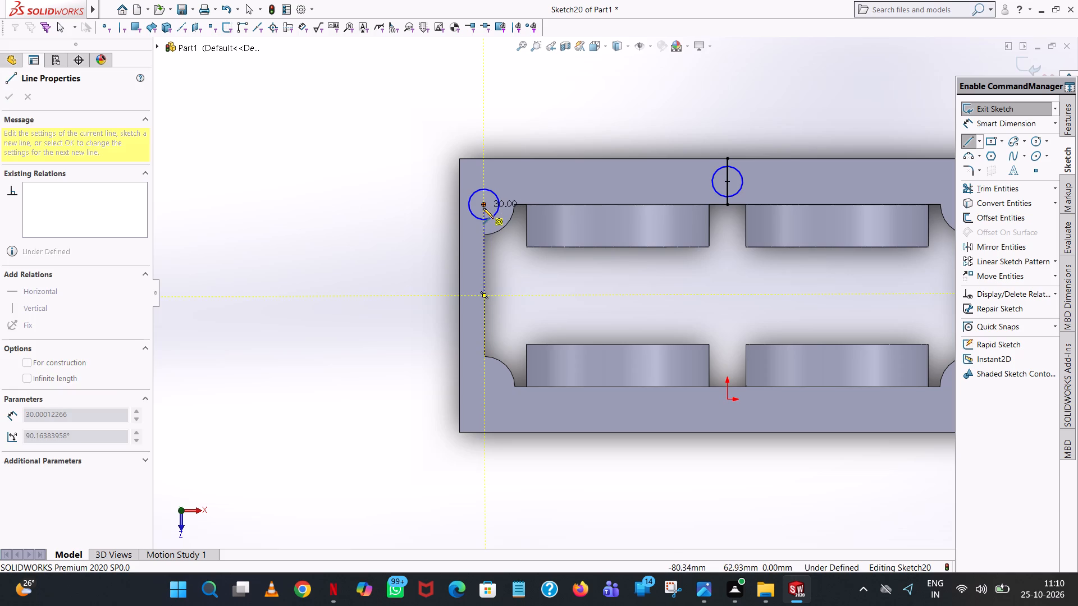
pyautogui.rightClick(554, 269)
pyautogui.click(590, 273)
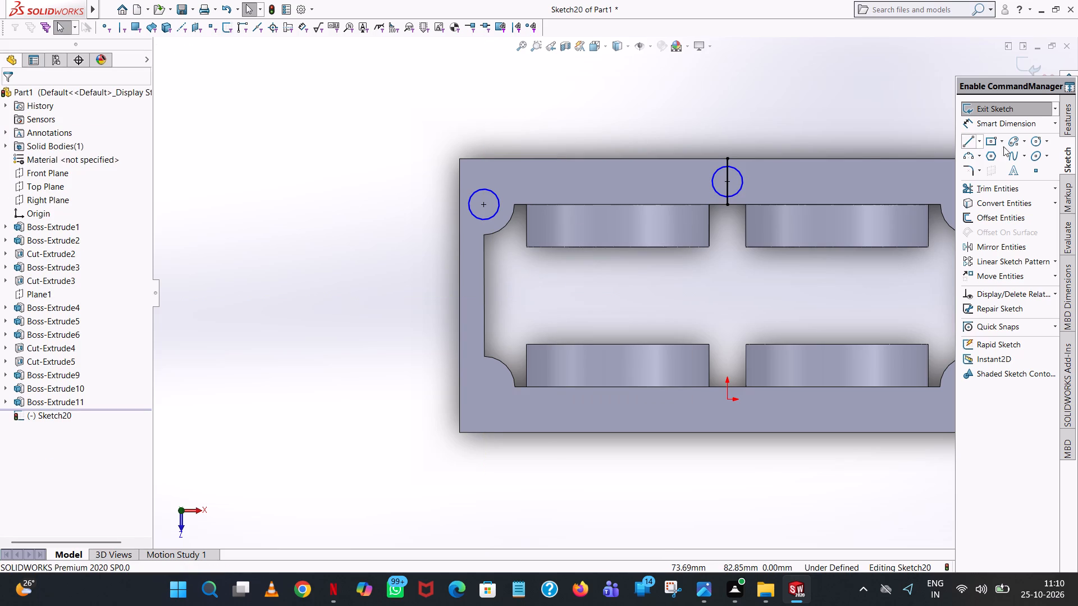
# Trim away all segments of the 15 mm line across the frame's back long side, keeping the circle.
pyautogui.click(998, 189)
pyautogui.click(725, 183)
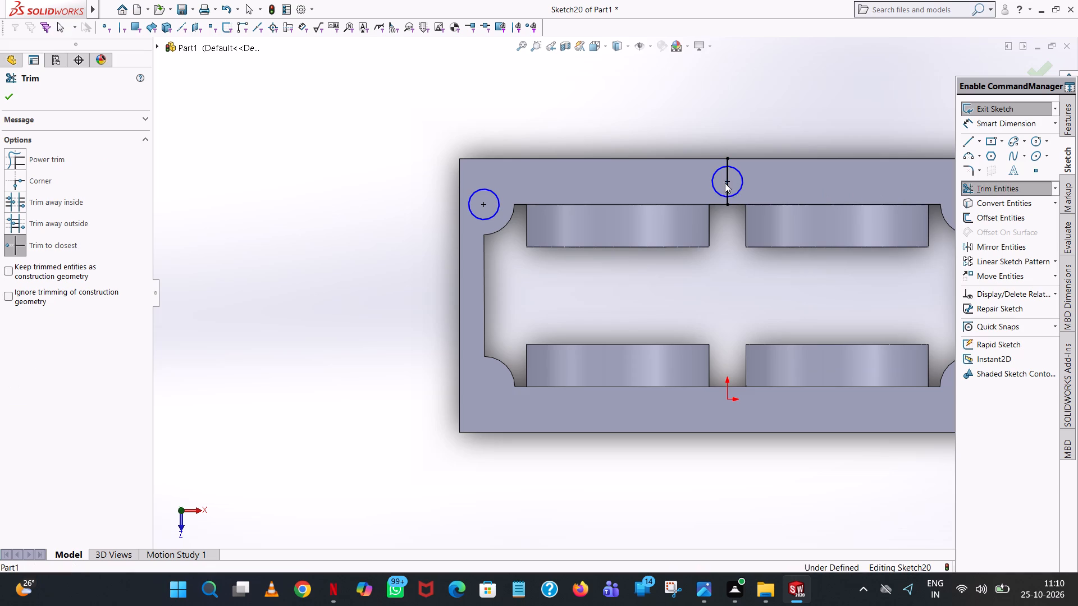
pyautogui.click(555, 304)
pyautogui.click(728, 163)
pyautogui.click(728, 199)
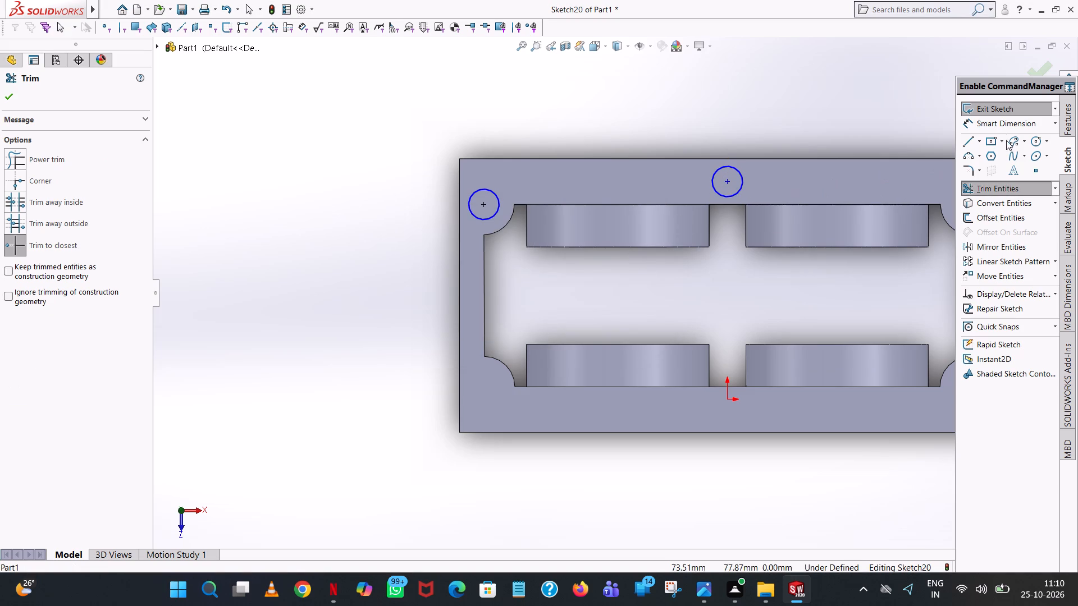
# Sketch a 5 mm radius circle centred on the centre of the frame's back-right inner corner arc.
pyautogui.click(1035, 139)
pyautogui.scroll(5, 835, 200)
pyautogui.scroll(-4, 759, 307)
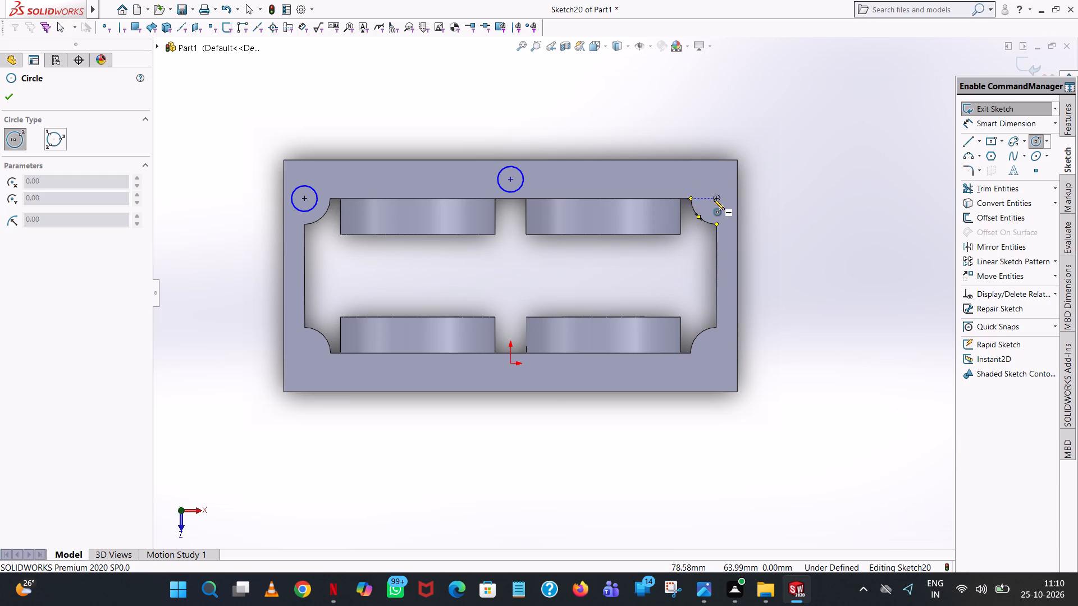
pyautogui.click(716, 198)
pyautogui.click(715, 185)
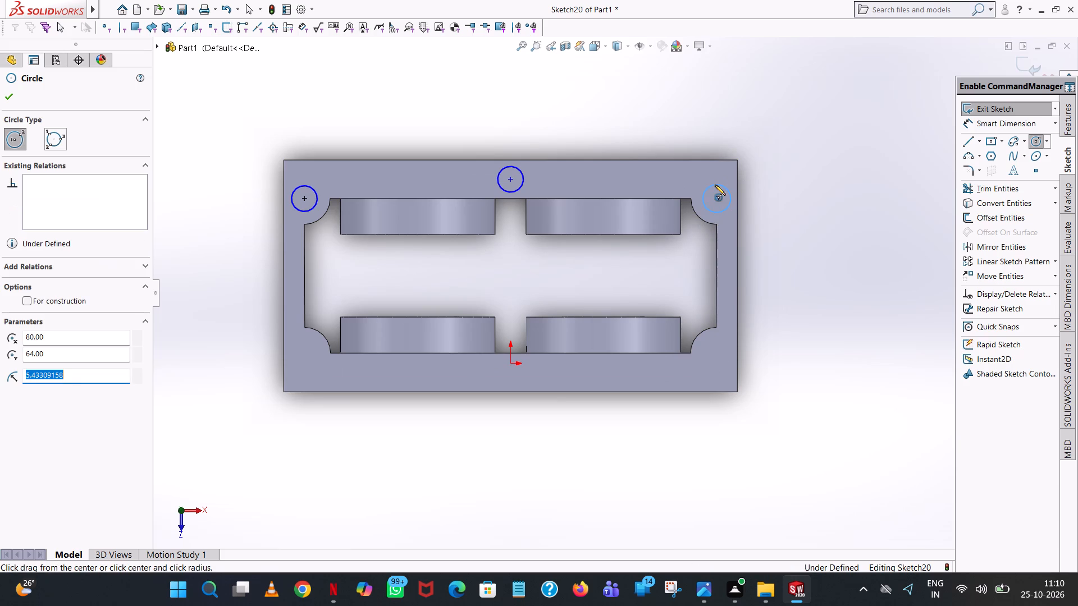
pyautogui.press('5')
pyautogui.press('Return')
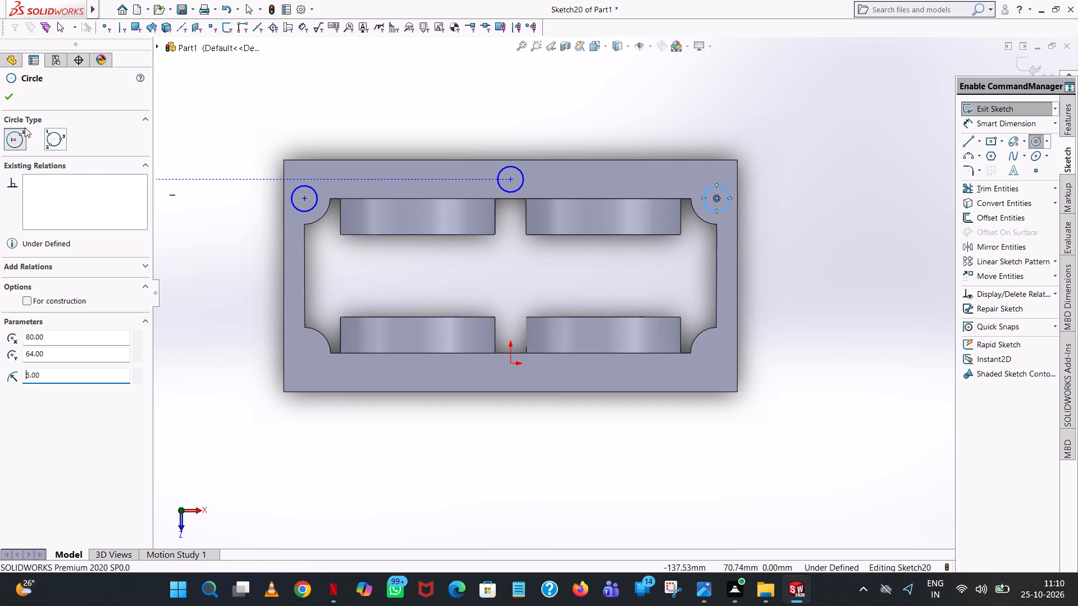
pyautogui.click(7, 93)
pyautogui.click(762, 72)
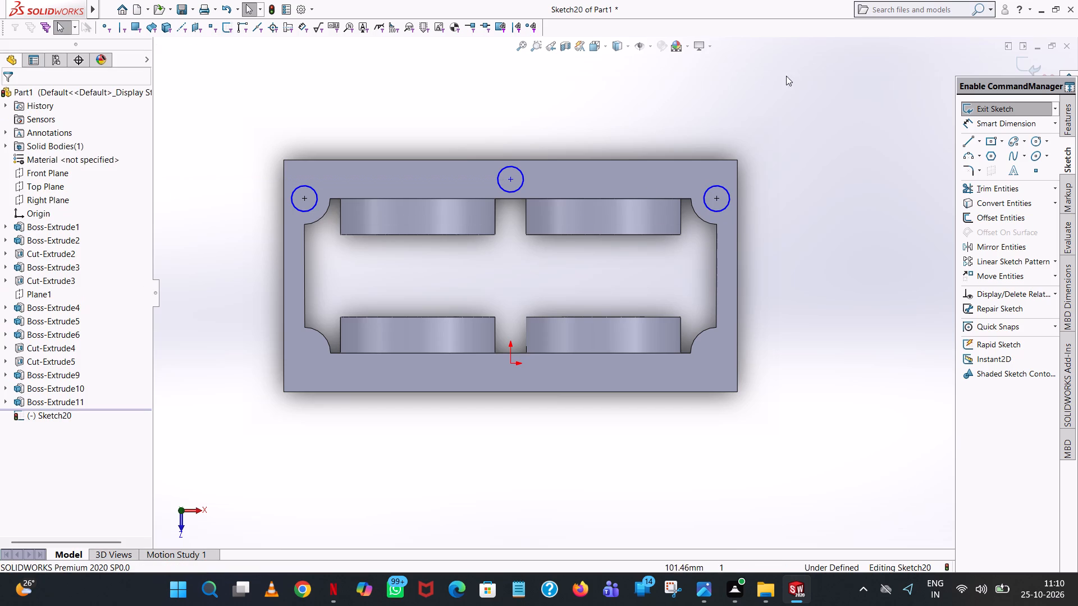
# Sketch a horizontal line about 108 mm long from the midpoint of the frame's left inner edge across the opening.
pyautogui.click(971, 142)
pyautogui.click(304, 274)
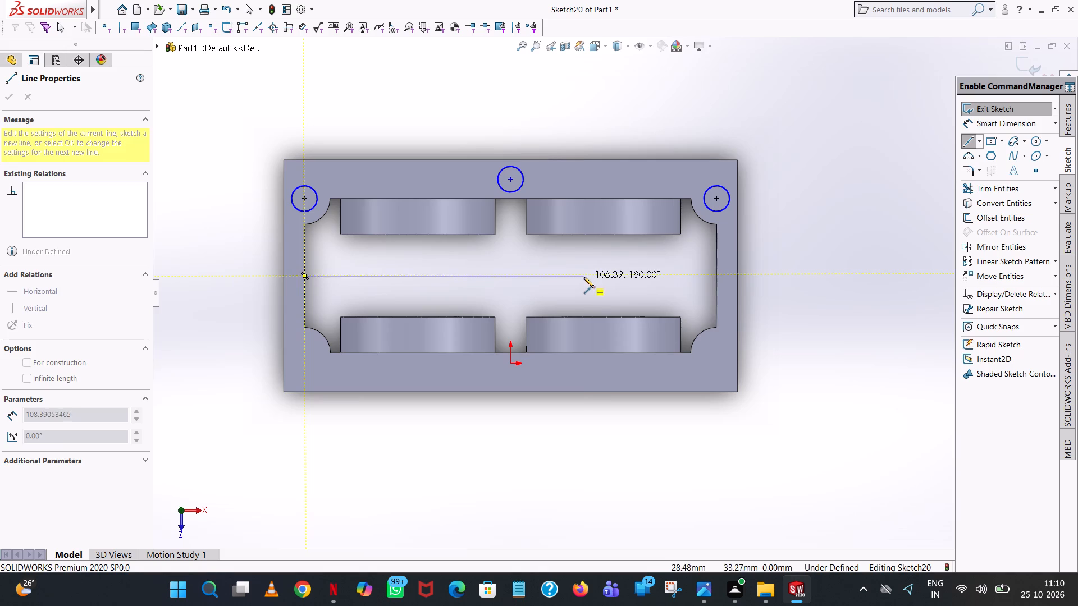
pyautogui.click(584, 277)
pyautogui.rightClick(584, 277)
pyautogui.click(647, 280)
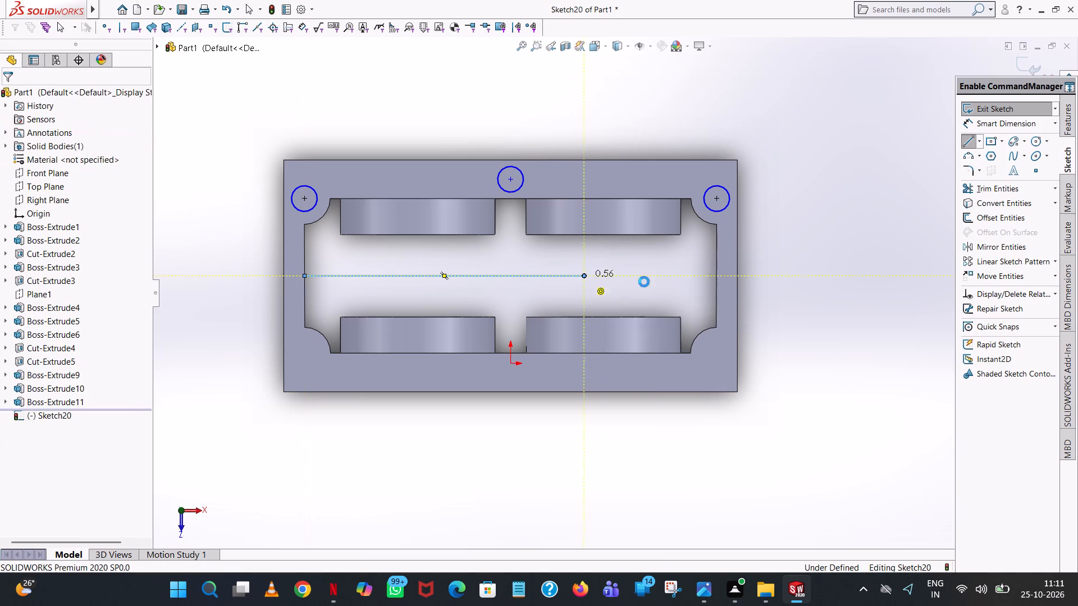
pyautogui.click(535, 278)
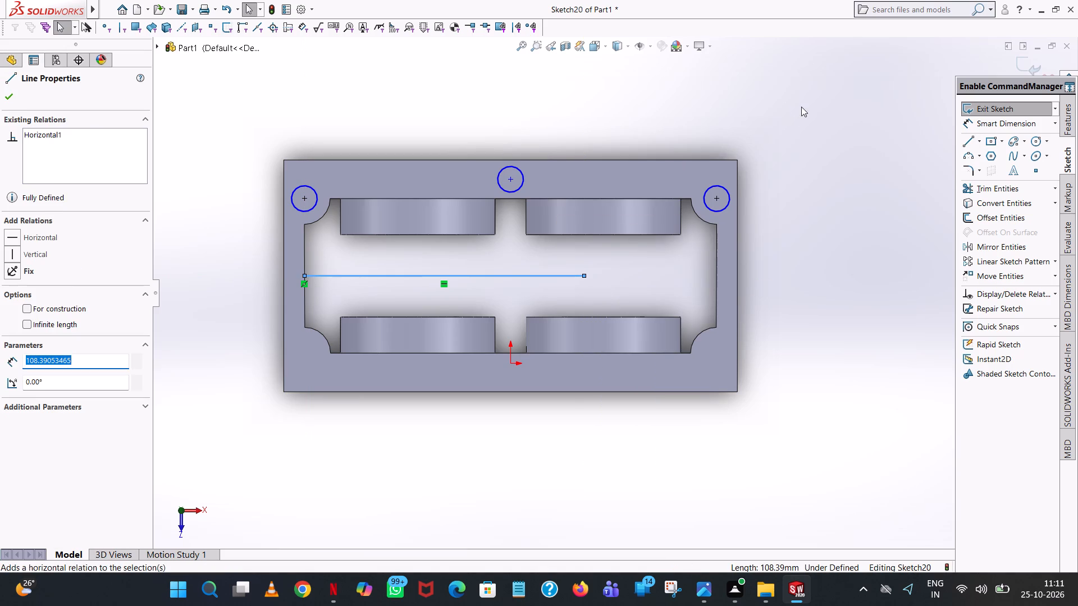
pyautogui.click(802, 106)
# Mirror the three back circles about the horizontal line as copies onto the frame's front side.
pyautogui.click(998, 251)
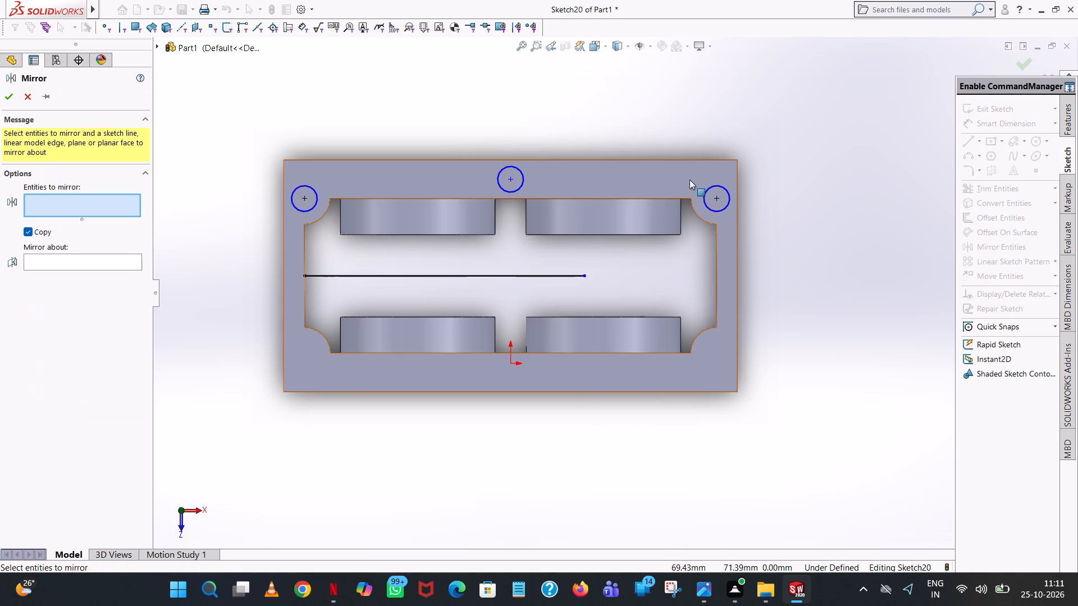
pyautogui.click(709, 188)
pyautogui.click(513, 164)
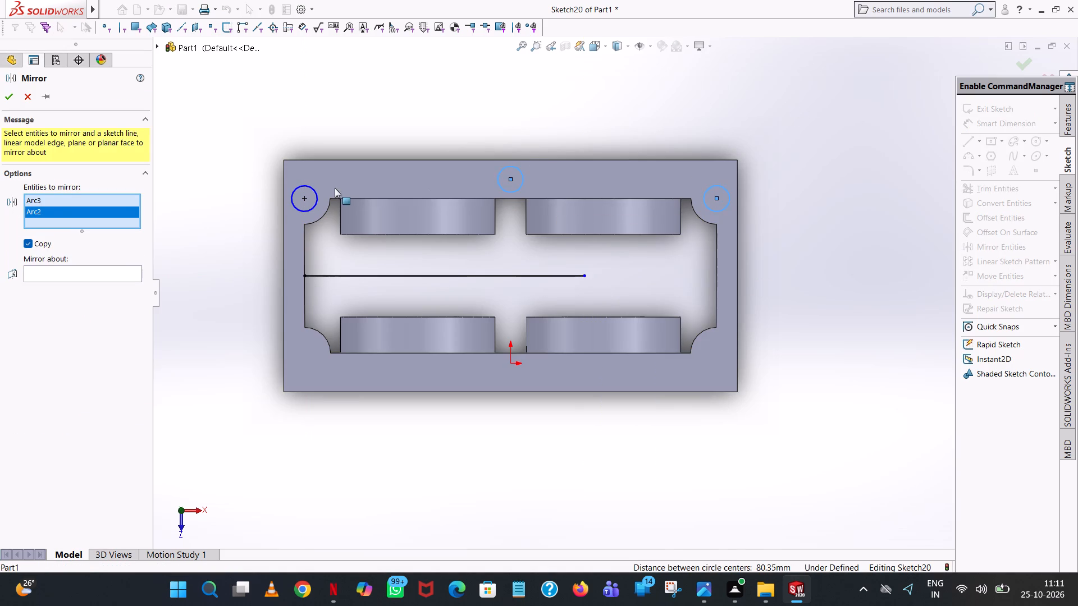
pyautogui.click(307, 187)
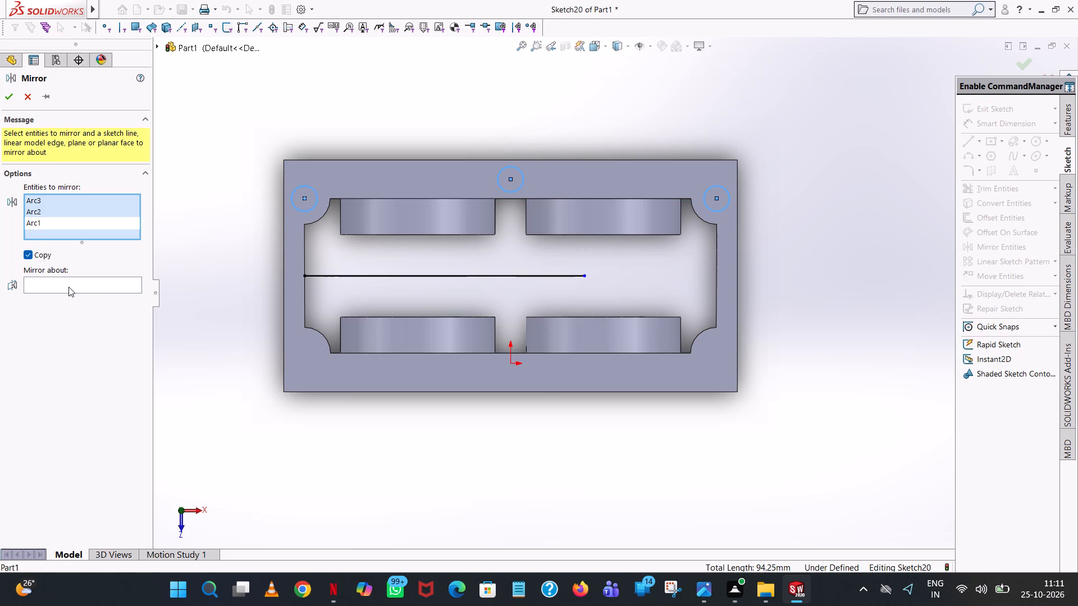
pyautogui.click(68, 287)
pyautogui.click(482, 275)
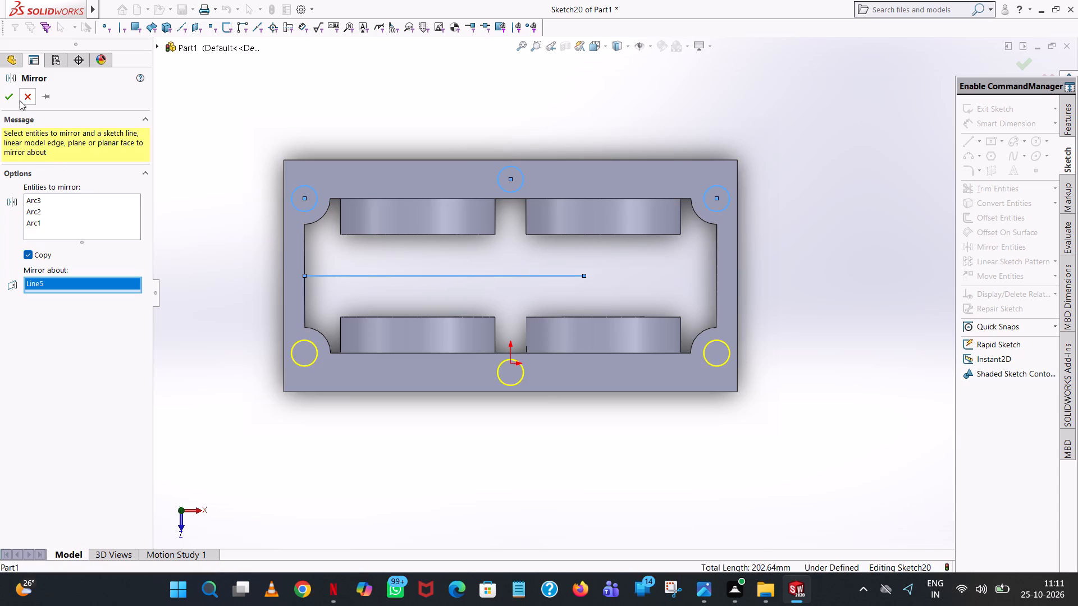
pyautogui.click(11, 99)
# Trim away the horizontal line used for mirroring.
pyautogui.click(1017, 192)
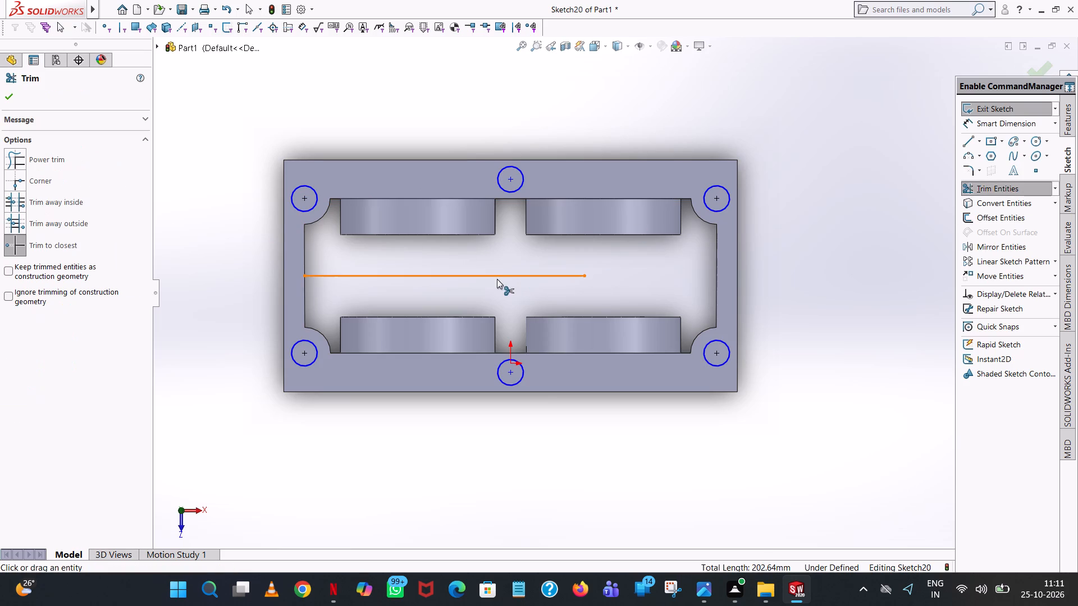
pyautogui.click(499, 276)
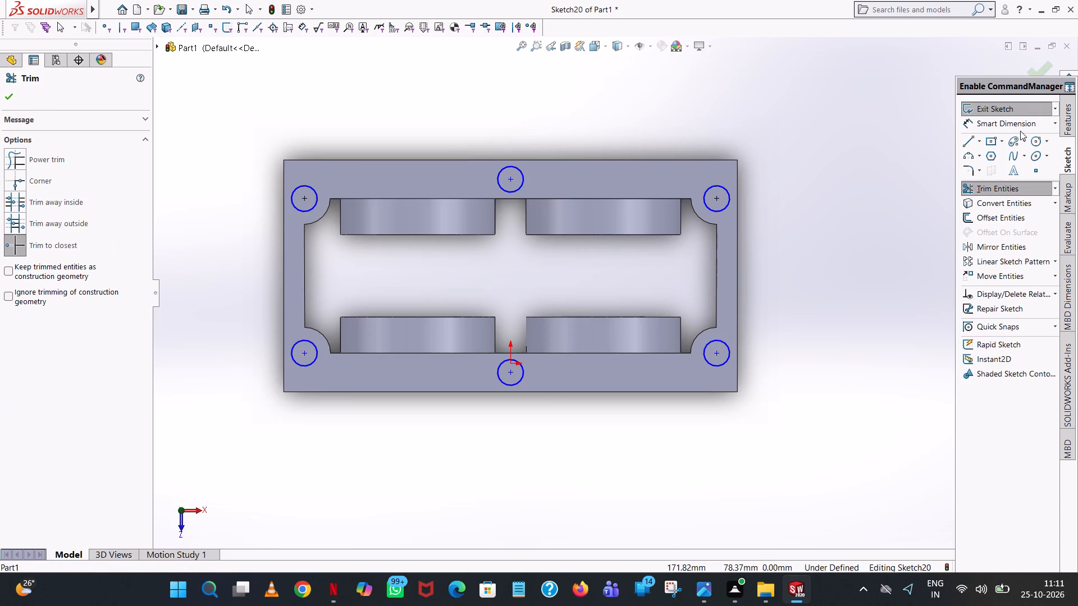
# Dimension the back-right and front-right corner circles with a diameter of 10 mm each.
pyautogui.click(1020, 128)
pyautogui.click(705, 187)
pyautogui.click(829, 100)
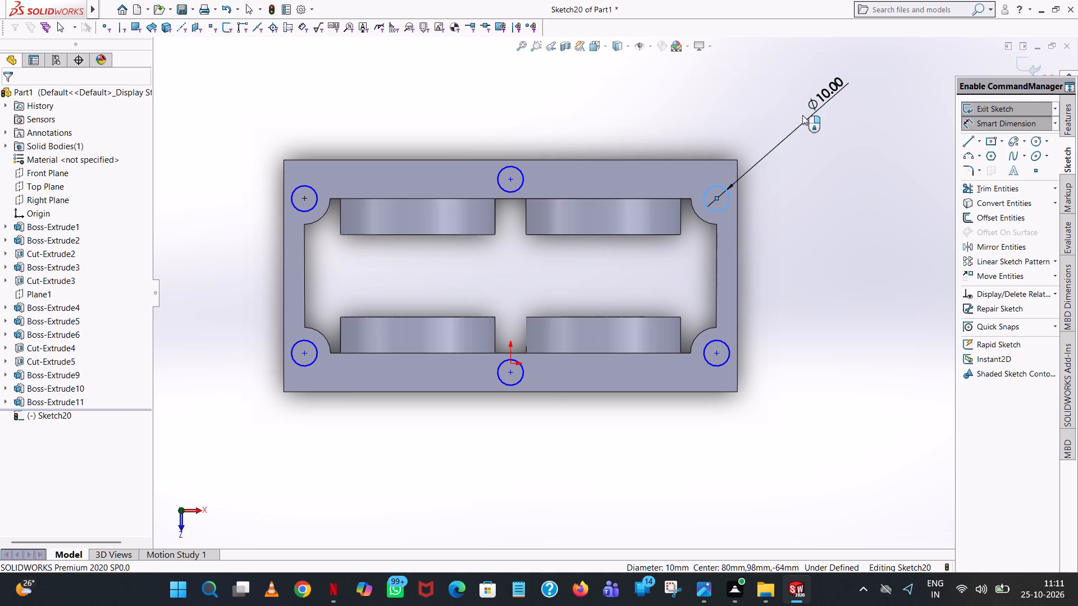
pyautogui.click(779, 87)
pyautogui.click(595, 125)
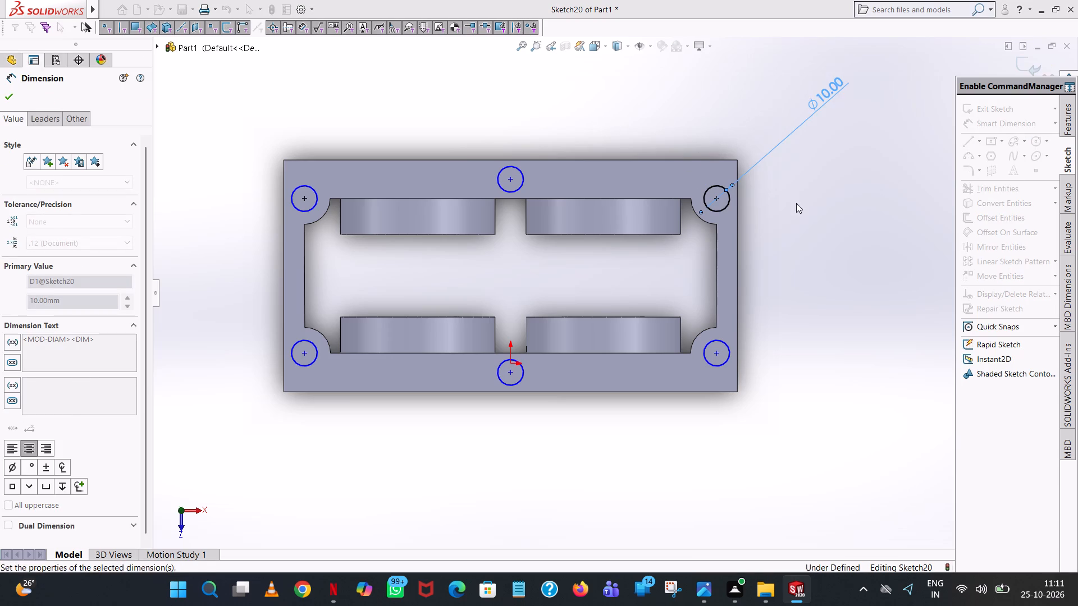
pyautogui.click(713, 365)
pyautogui.click(922, 316)
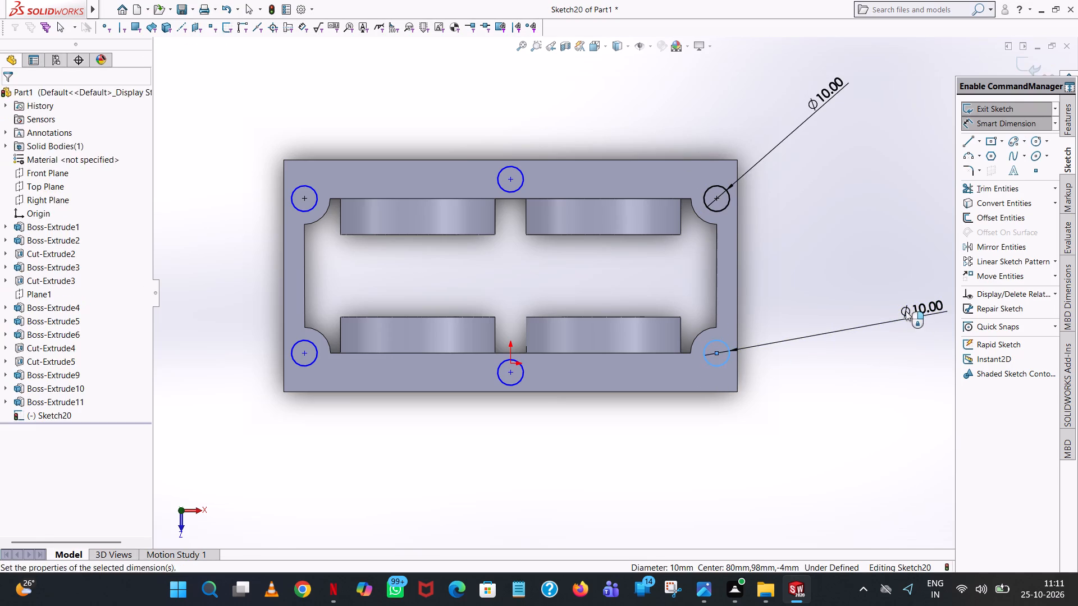
pyautogui.click(877, 299)
pyautogui.click(803, 189)
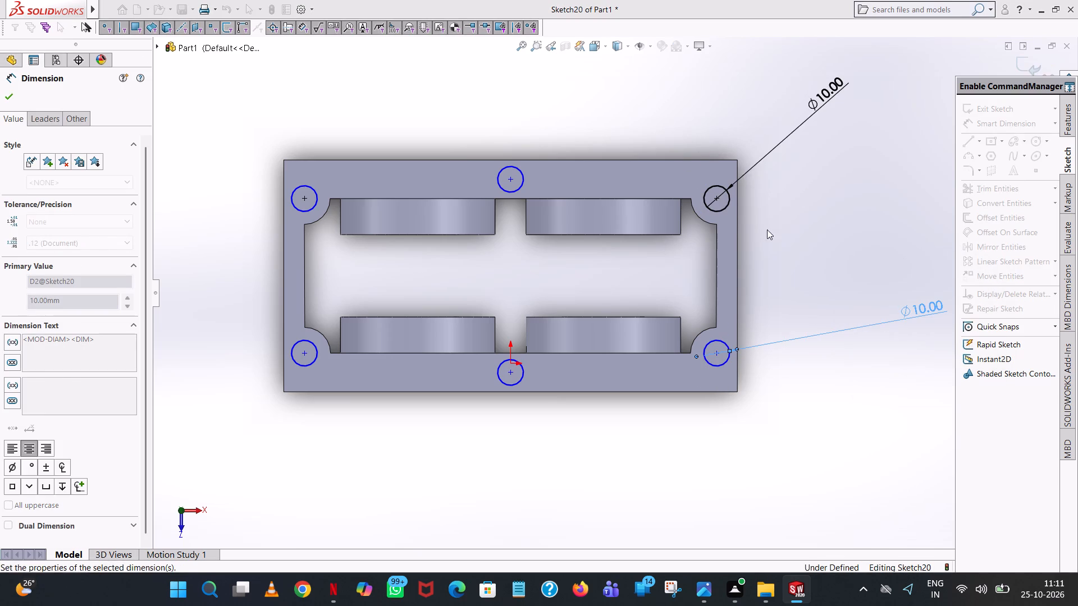
# Dimension the front-right circle's centre 80 mm horizontally and 4 mm vertically from the origin.
pyautogui.click(717, 356)
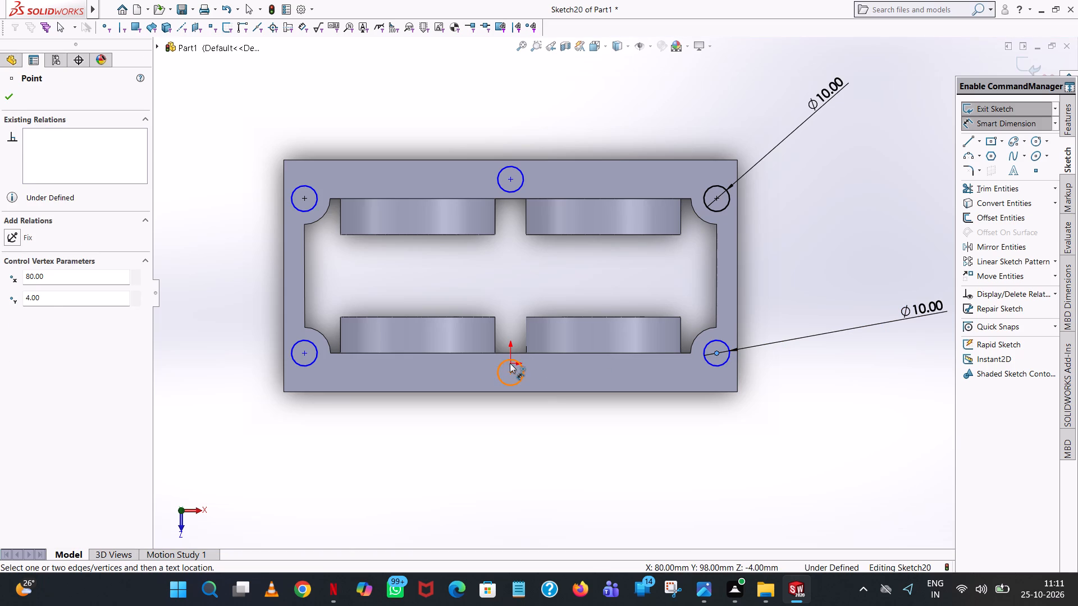
pyautogui.click(510, 363)
pyautogui.click(638, 449)
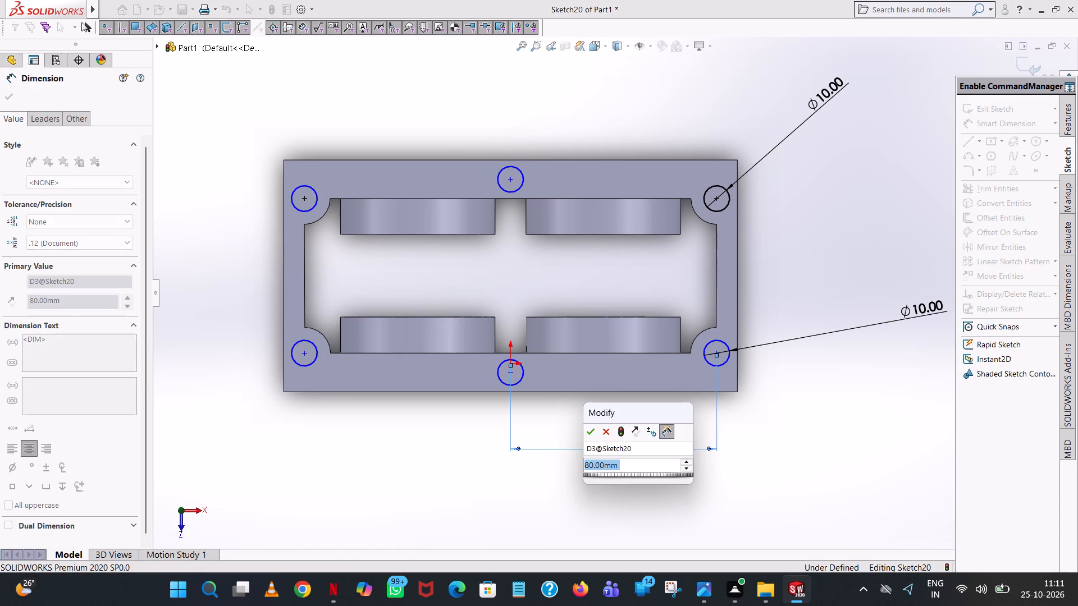
pyautogui.click(591, 434)
pyautogui.click(660, 411)
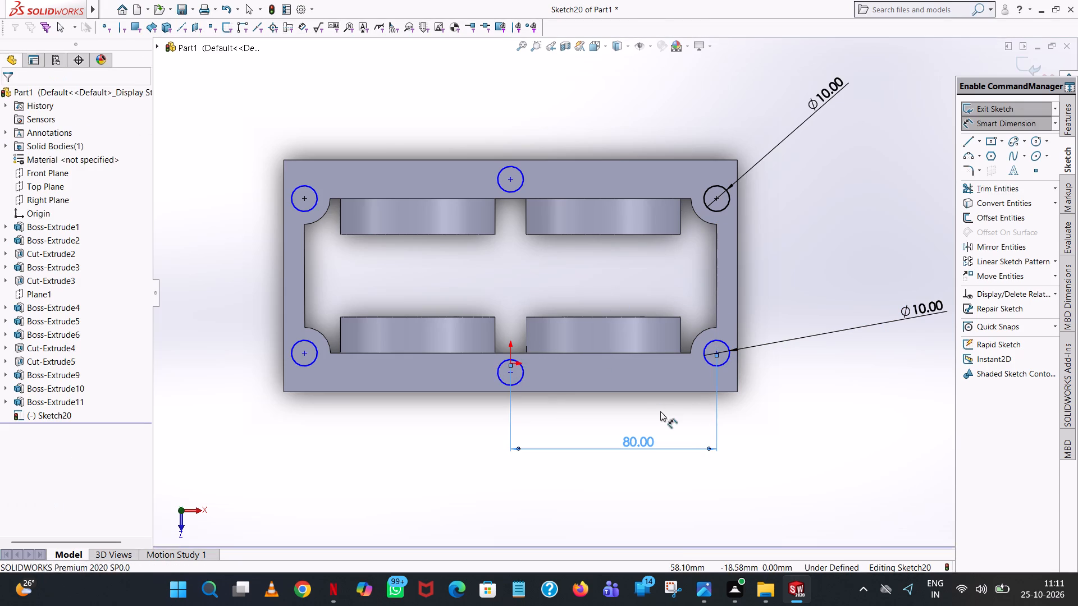
pyautogui.click(510, 363)
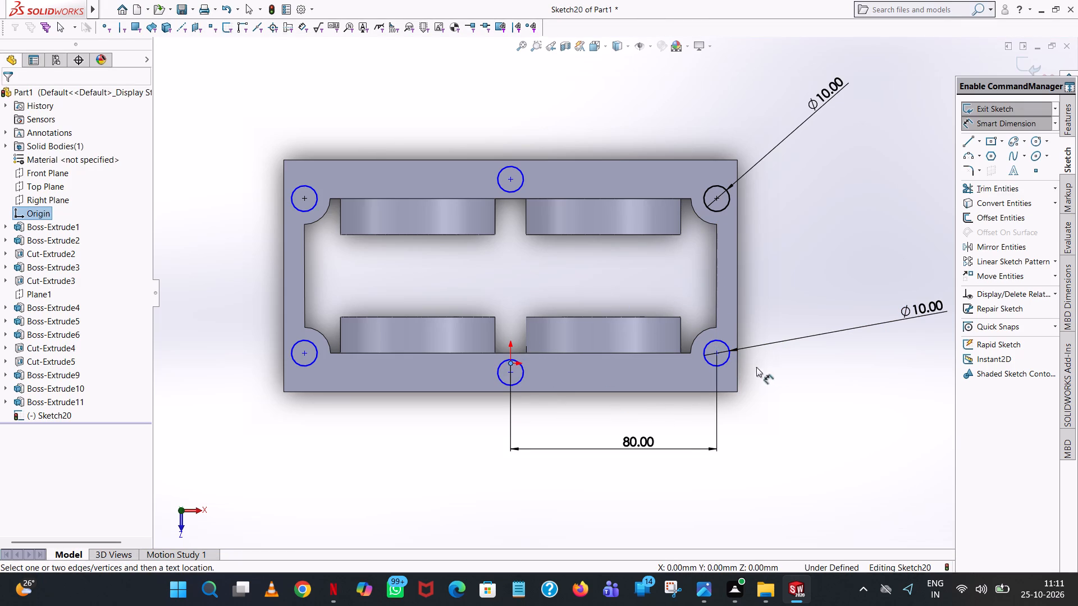
pyautogui.click(718, 352)
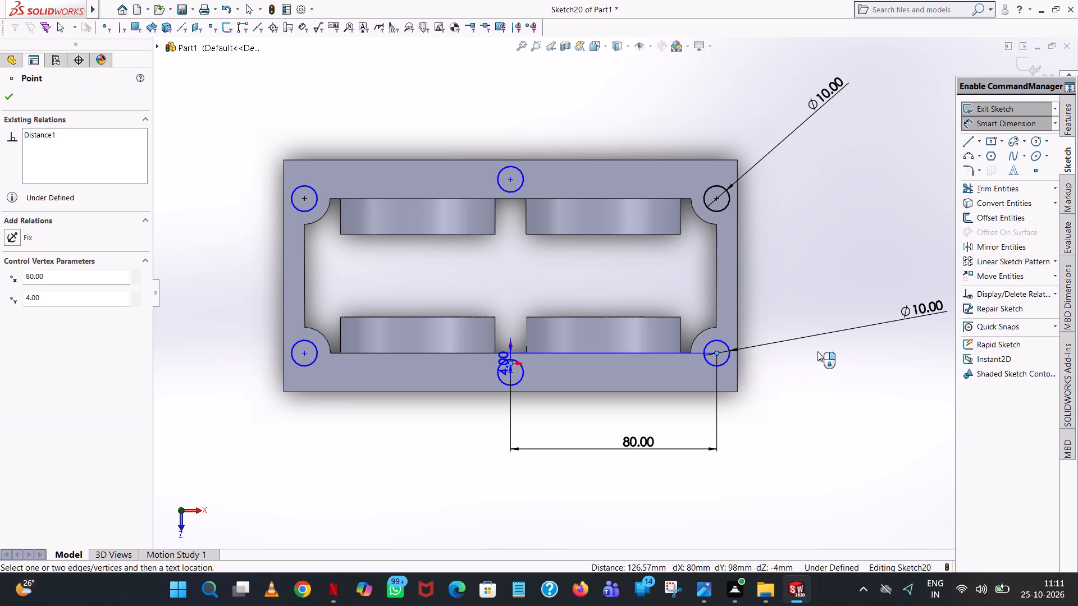
pyautogui.click(822, 359)
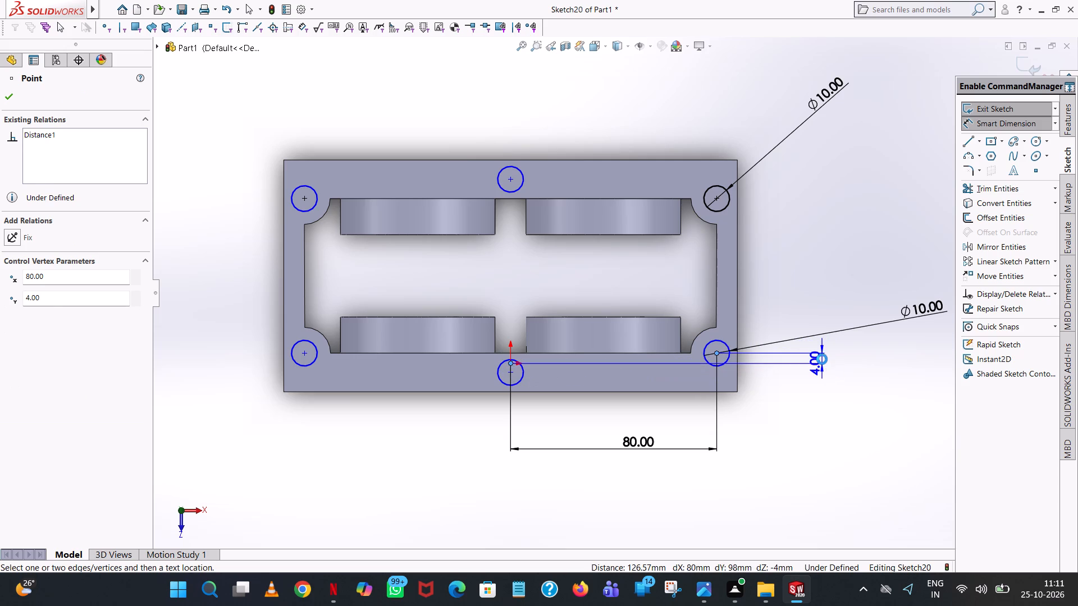
pyautogui.click(771, 346)
pyautogui.click(818, 272)
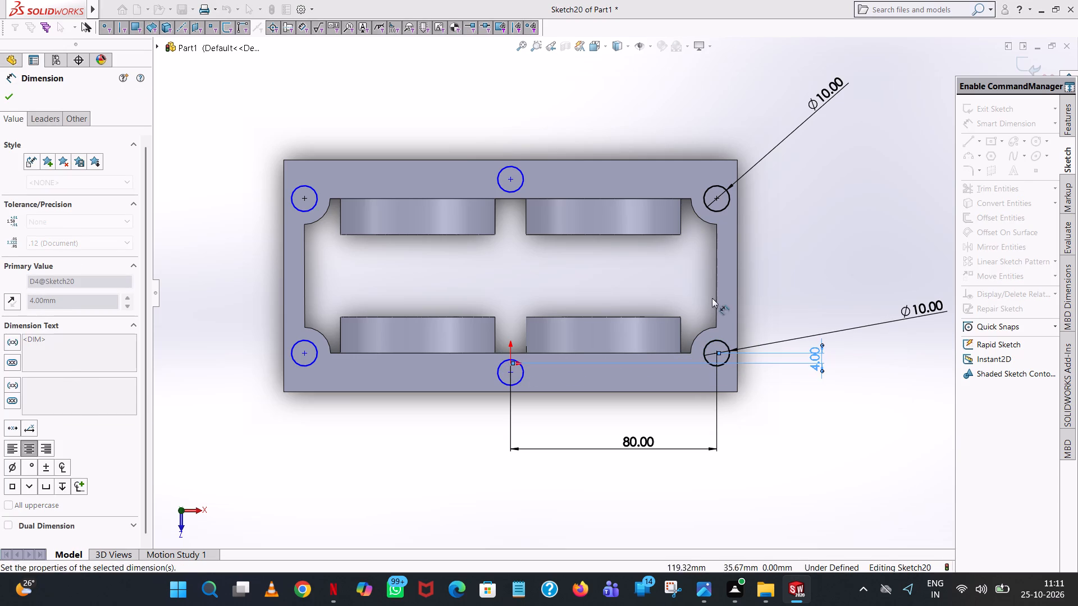
# Dimension the front middle circle with a 10 mm diameter and its centre 3.5 mm vertically from the origin.
pyautogui.click(523, 378)
pyautogui.click(599, 494)
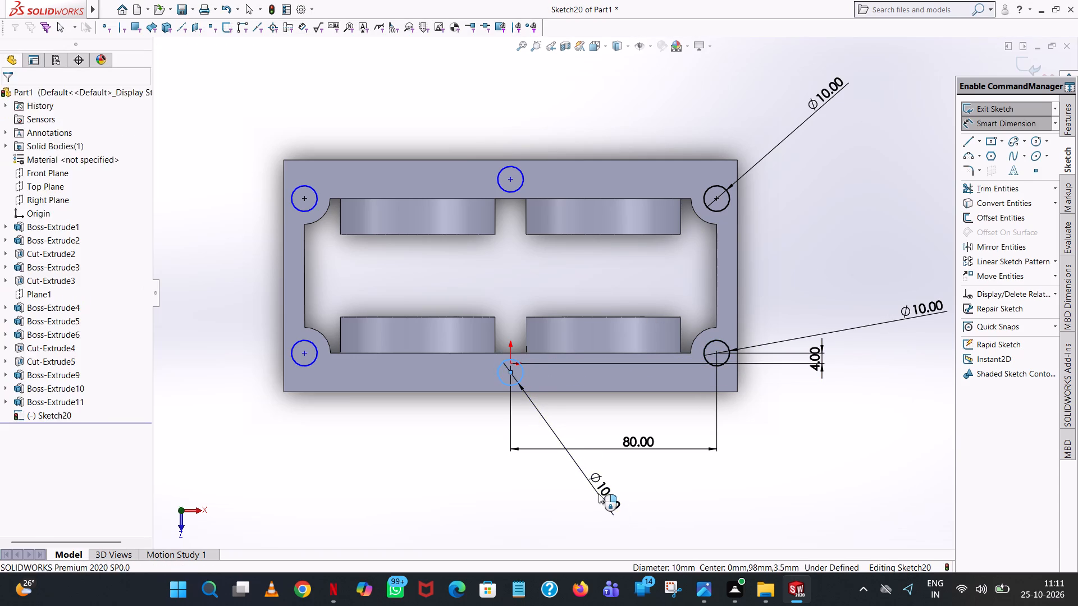
pyautogui.click(556, 479)
pyautogui.click(429, 446)
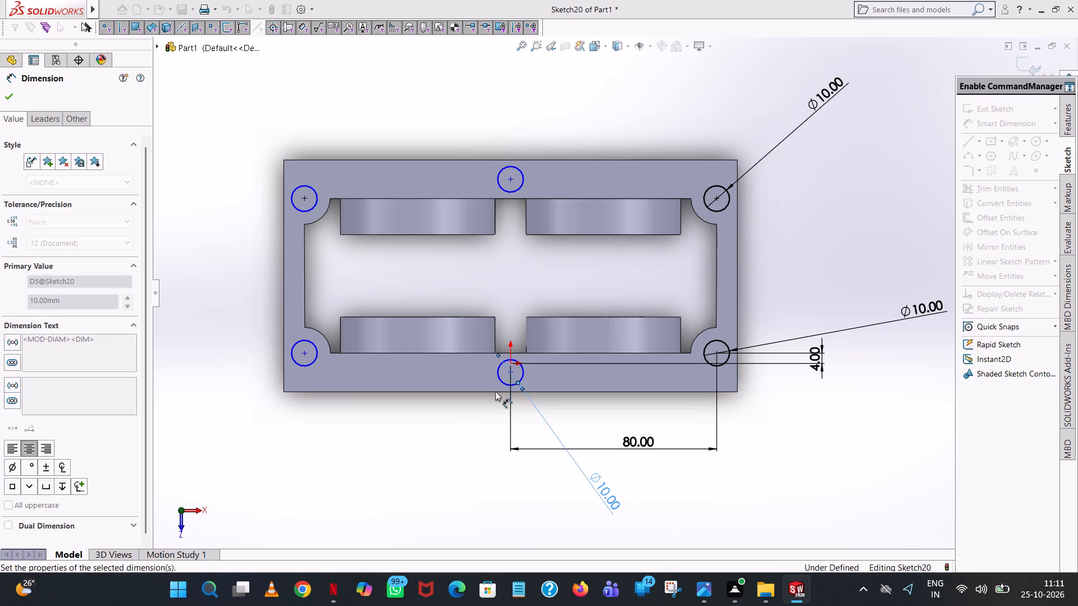
pyautogui.click(509, 364)
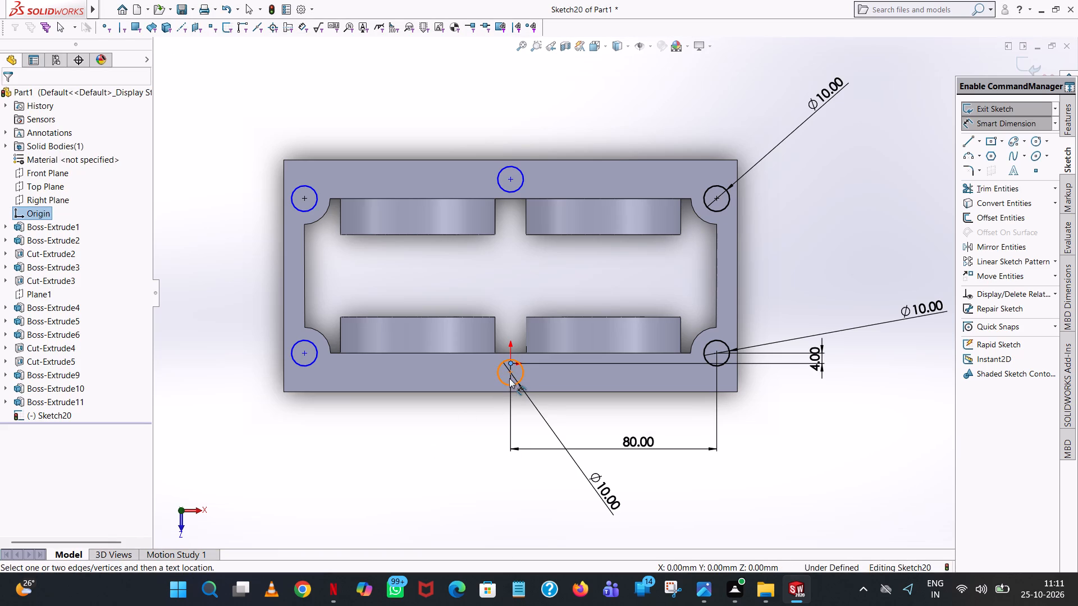
pyautogui.click(510, 374)
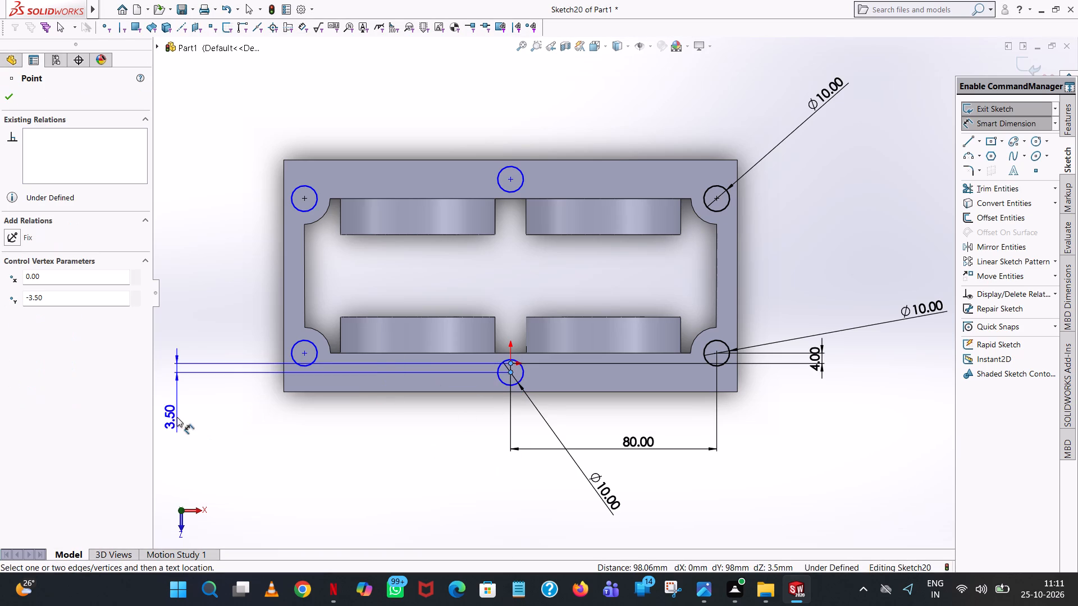
pyautogui.click(202, 398)
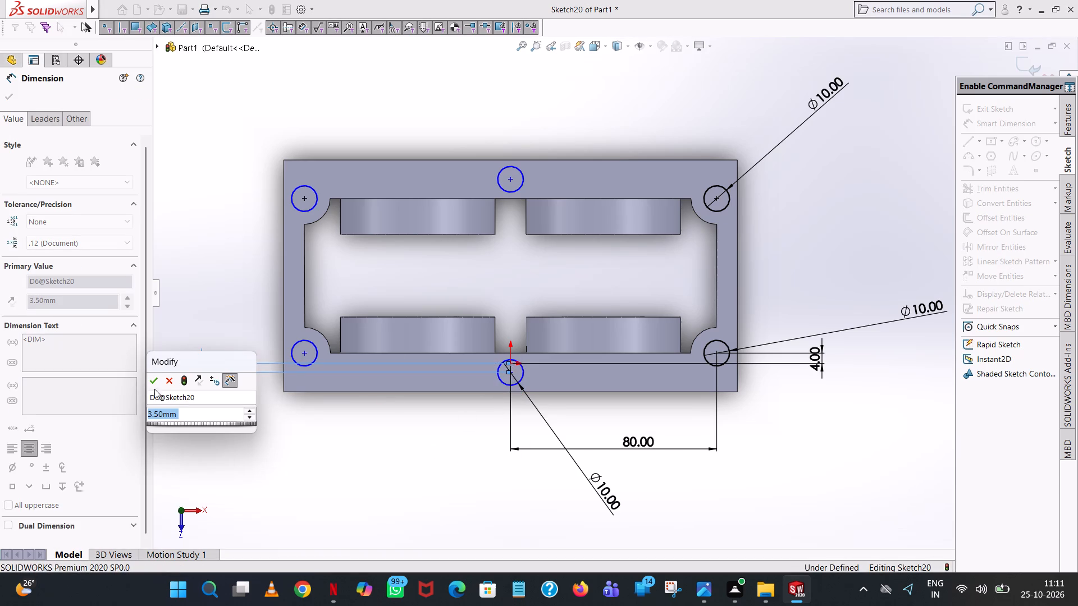
pyautogui.click(149, 380)
pyautogui.click(191, 286)
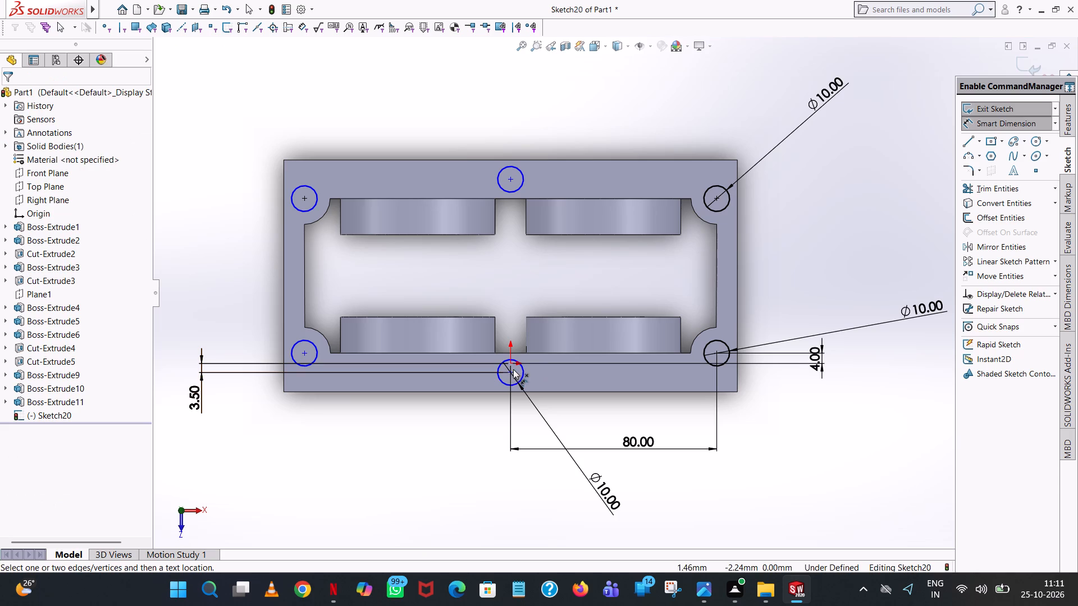
# Dimension the vertical distance between the centres of the front middle and front-right circles as 7.5 mm.
pyautogui.click(509, 373)
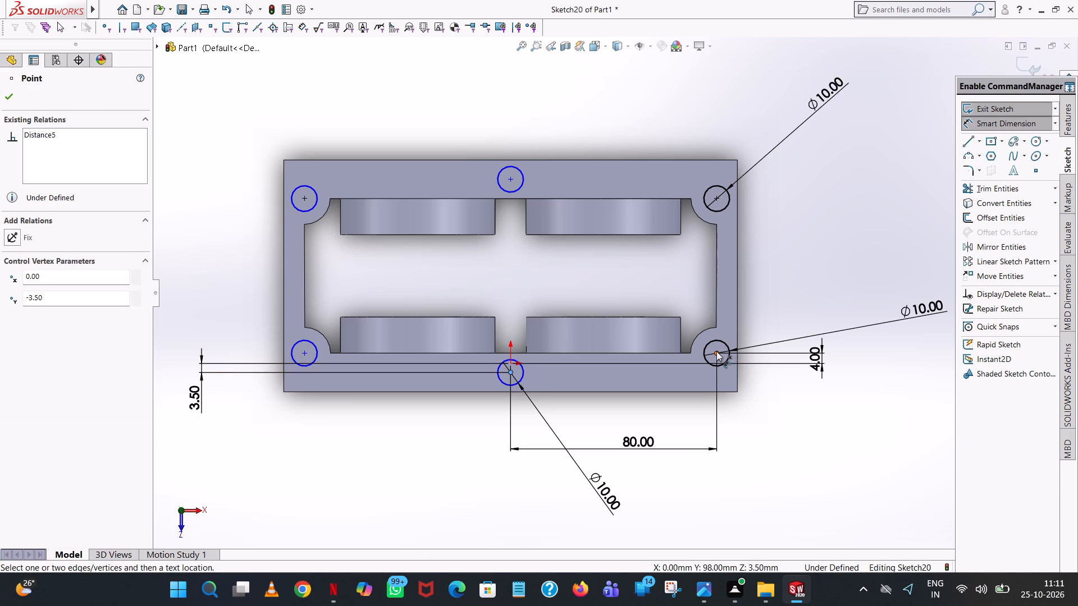
pyautogui.click(716, 355)
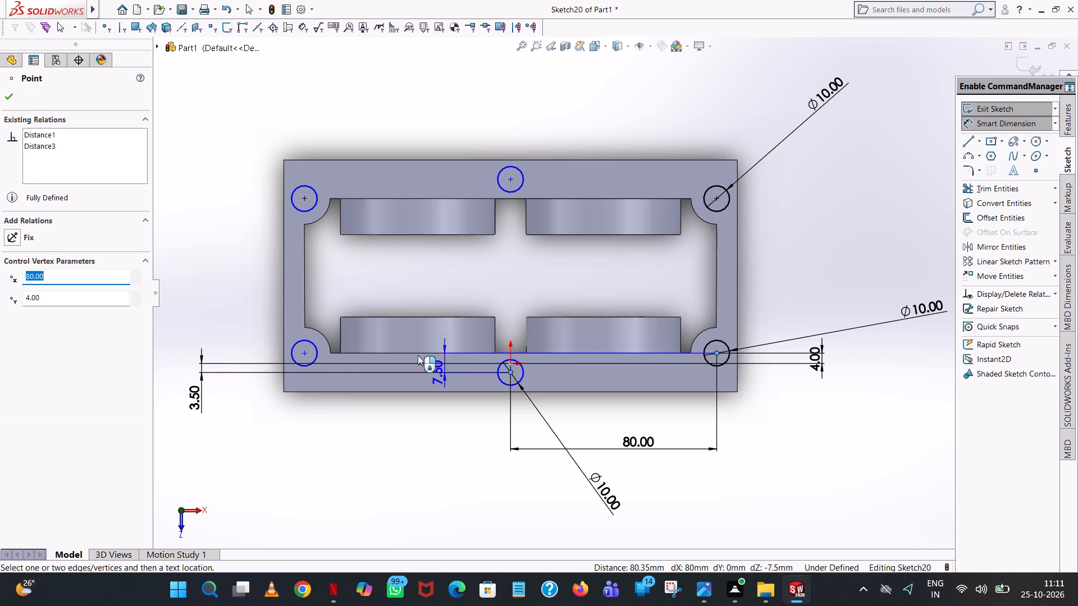
pyautogui.click(257, 370)
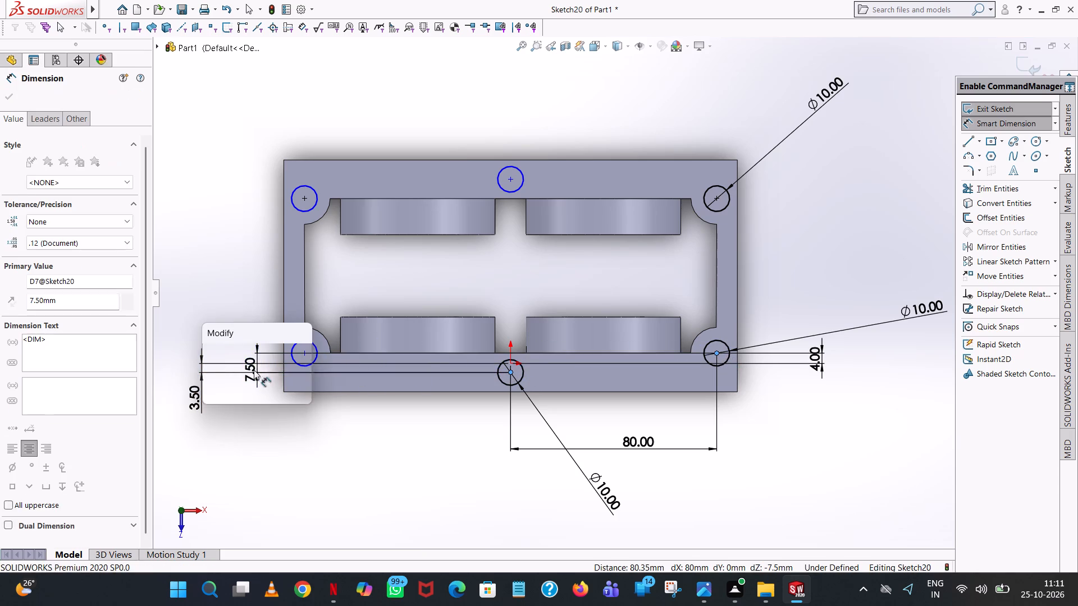
pyautogui.click(211, 356)
pyautogui.click(218, 236)
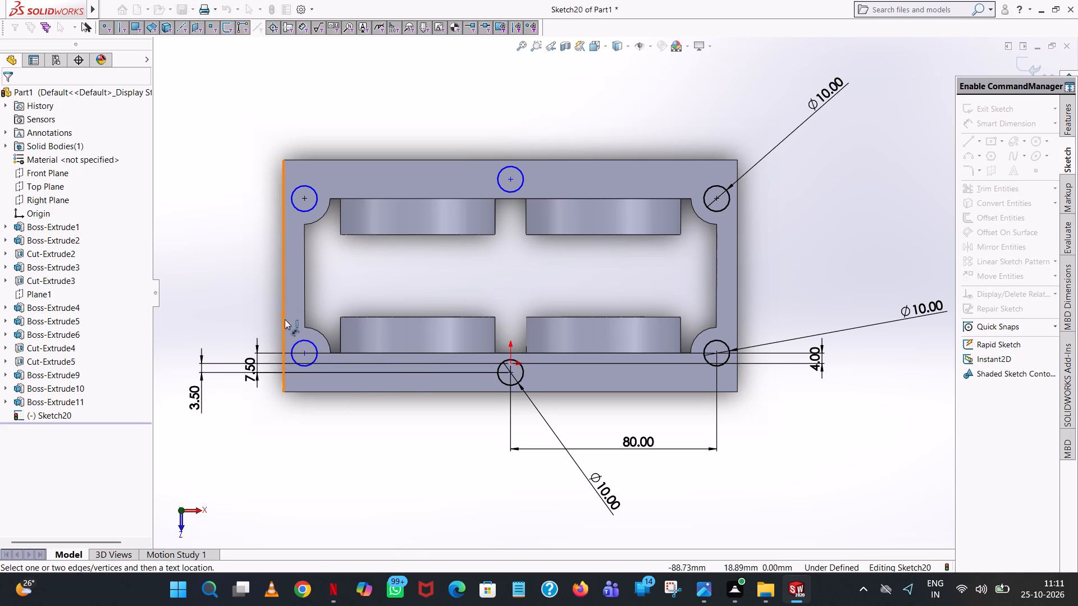
# Dimension the front-left circle with a 10 mm diameter and its centre 80 mm horizontally and 4 mm vertically from the origin.
pyautogui.click(294, 343)
pyautogui.click(292, 485)
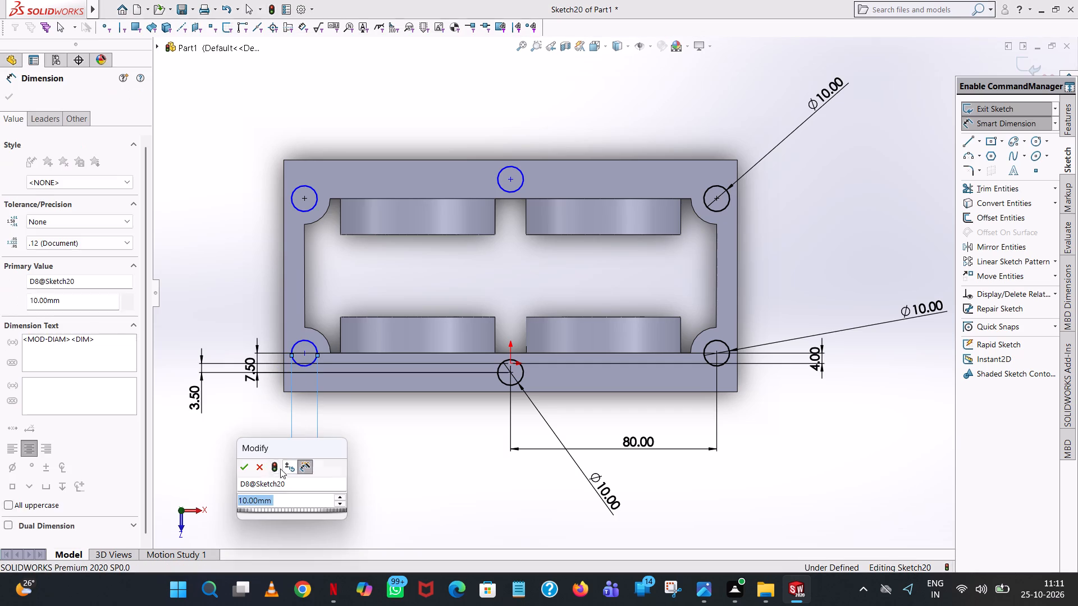
pyautogui.click(242, 466)
pyautogui.click(341, 436)
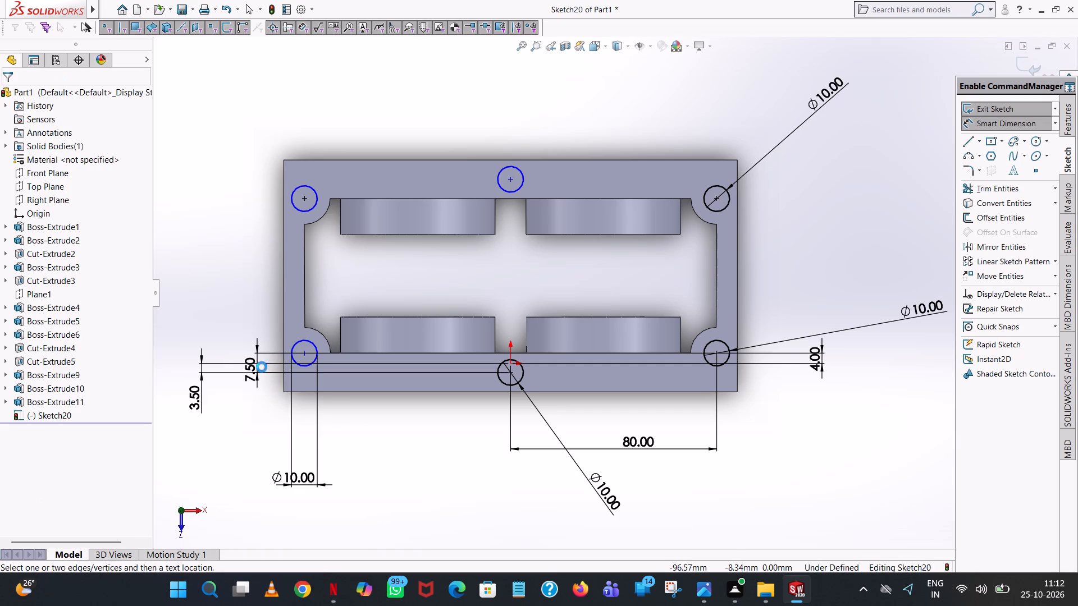
pyautogui.click(304, 353)
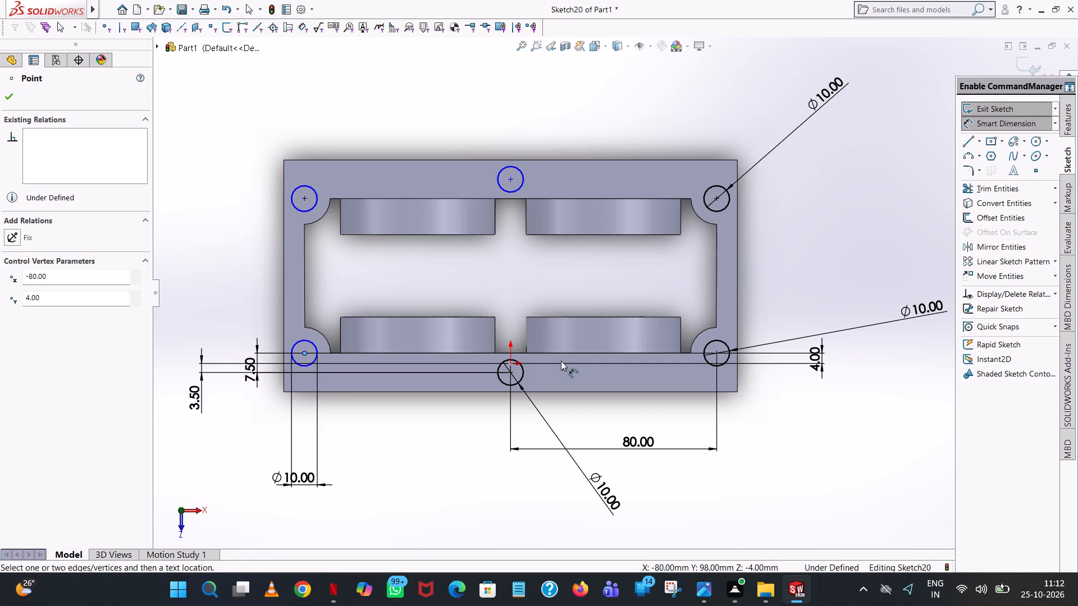
pyautogui.click(508, 362)
pyautogui.click(410, 467)
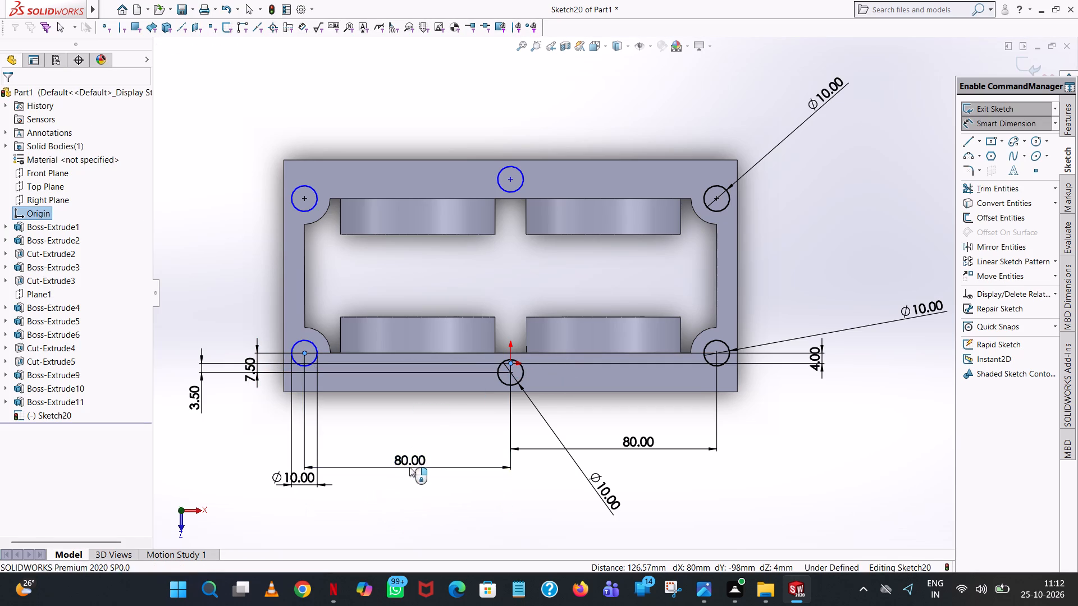
pyautogui.click(360, 446)
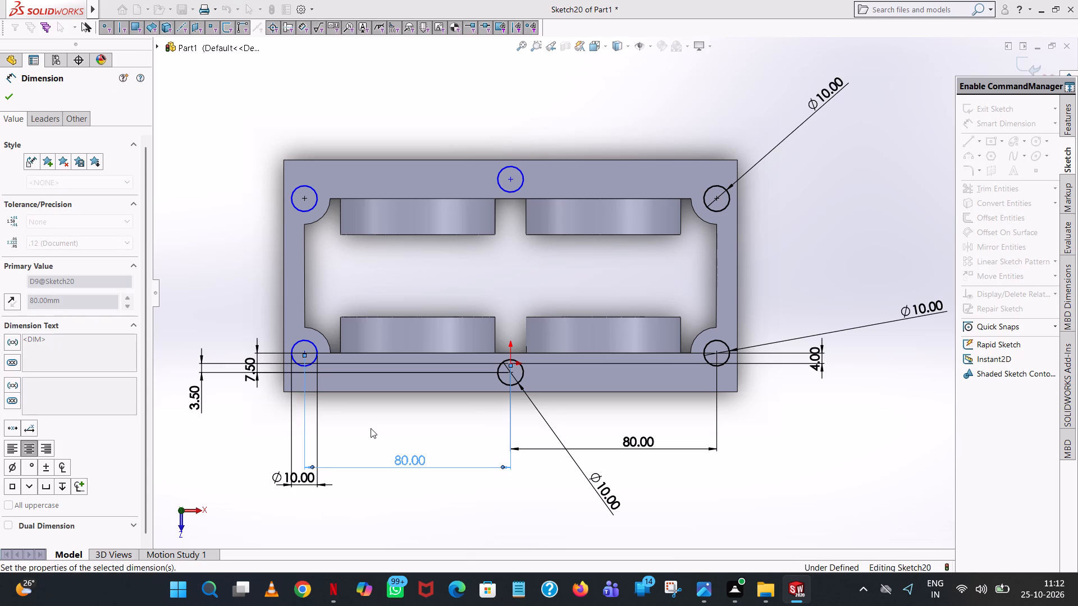
pyautogui.click(371, 428)
pyautogui.click(304, 351)
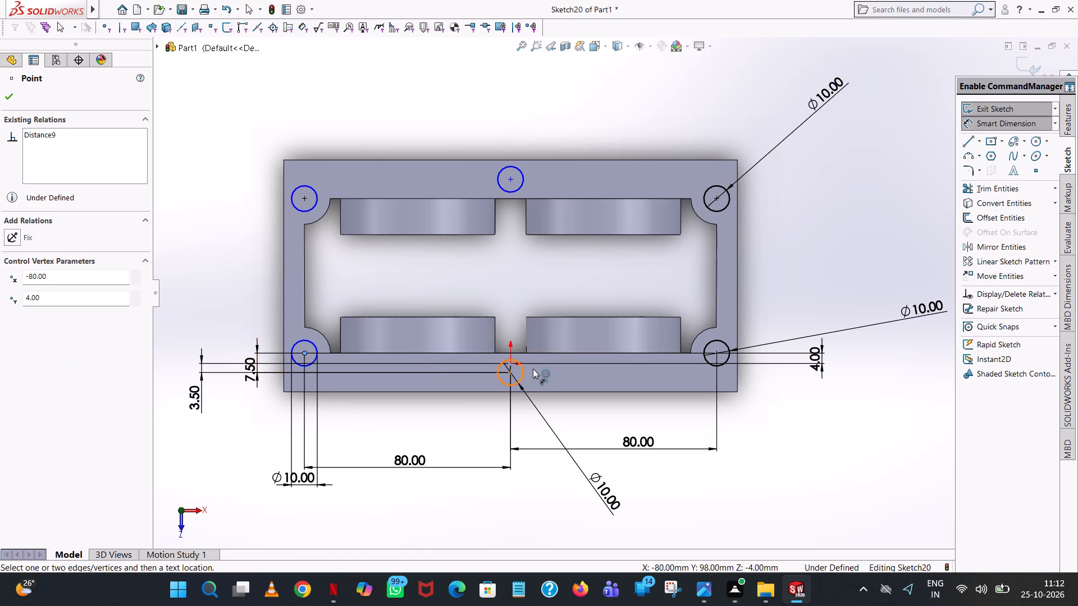
pyautogui.click(508, 364)
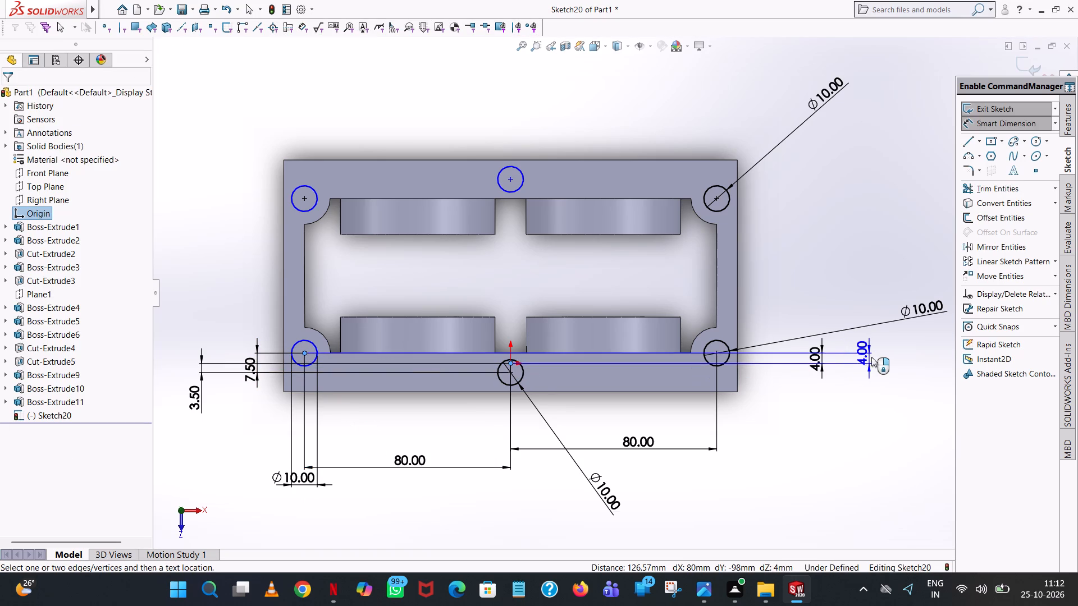
pyautogui.click(872, 356)
pyautogui.click(830, 338)
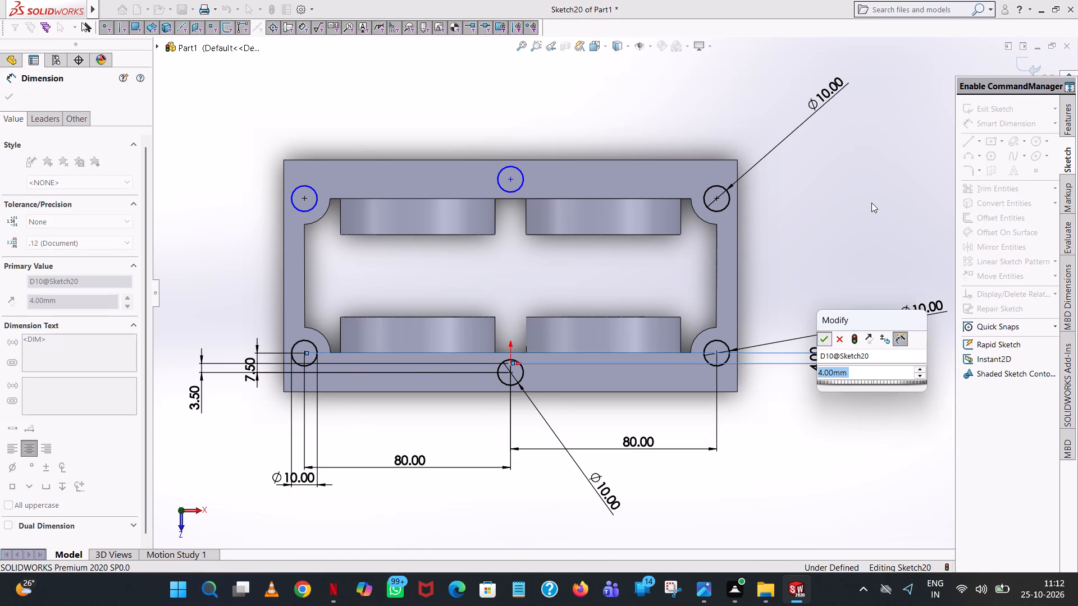
pyautogui.click(871, 203)
# Dimension the back middle circle with a 10 mm diameter, 71.5 mm vertically from the origin and 80 mm horizontally from the back-right circle.
pyautogui.click(501, 168)
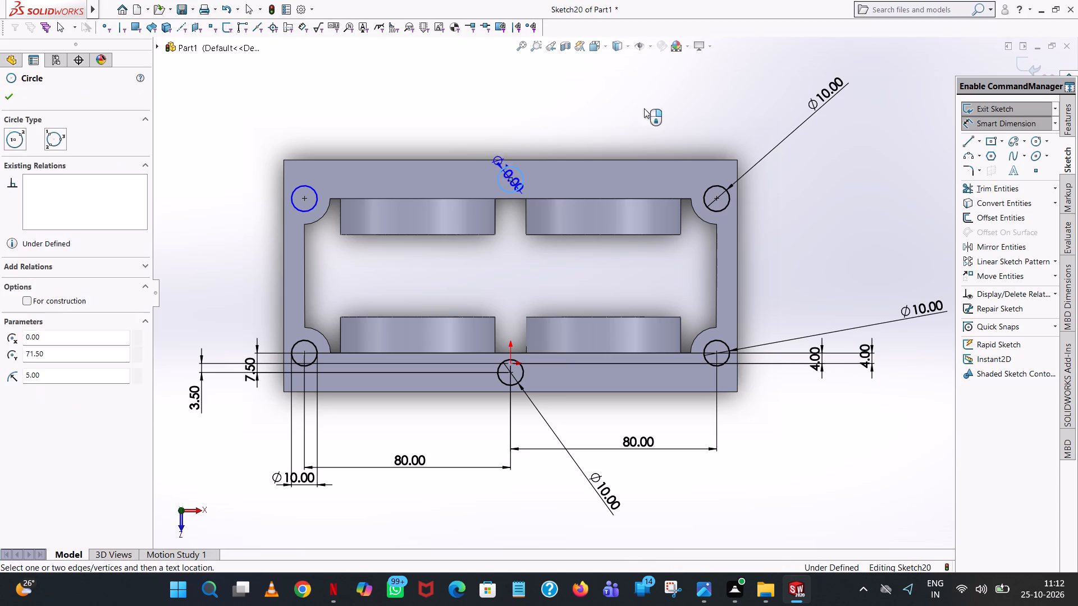
pyautogui.click(665, 102)
pyautogui.click(619, 84)
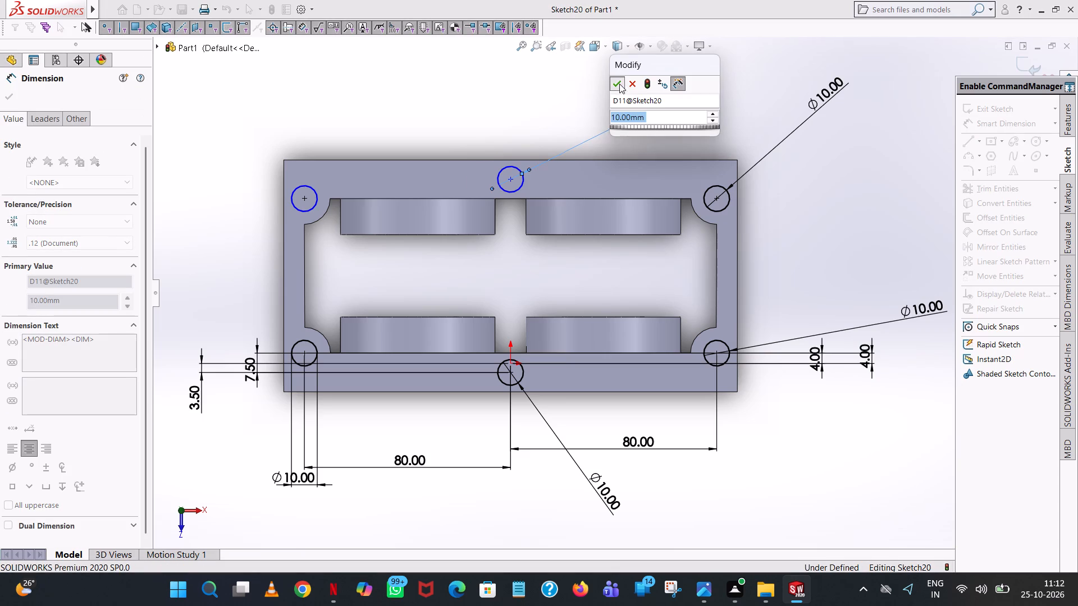
pyautogui.click(472, 85)
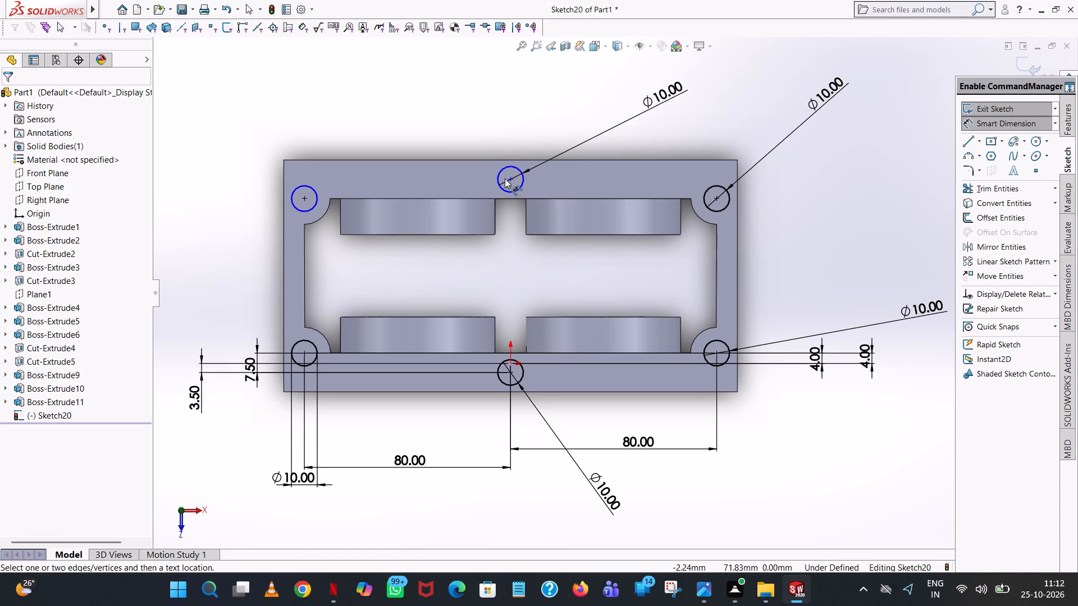
pyautogui.click(509, 178)
pyautogui.click(509, 363)
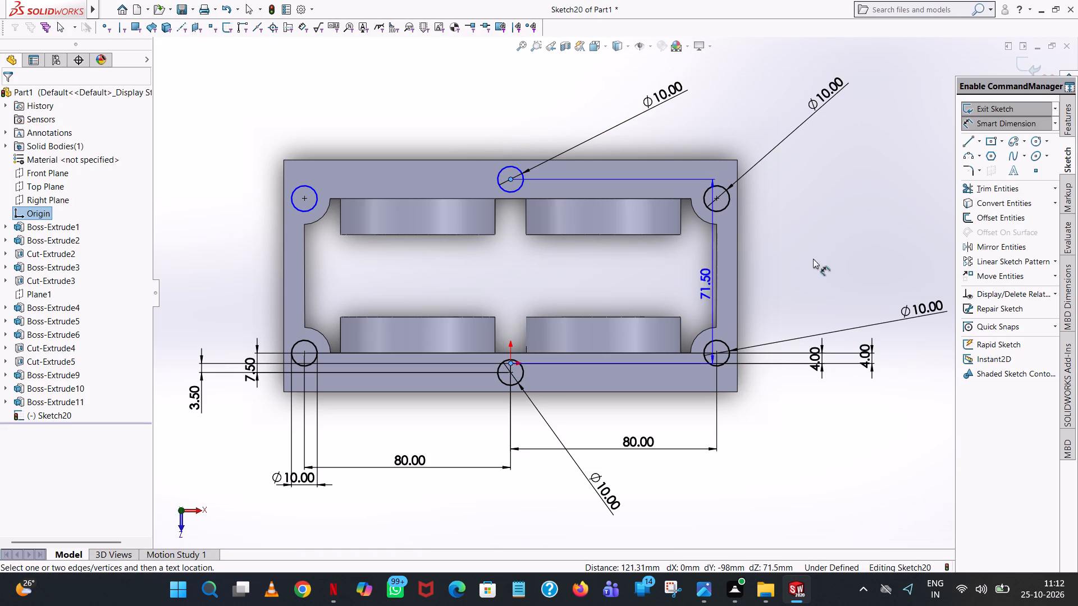
pyautogui.click(876, 245)
pyautogui.click(833, 223)
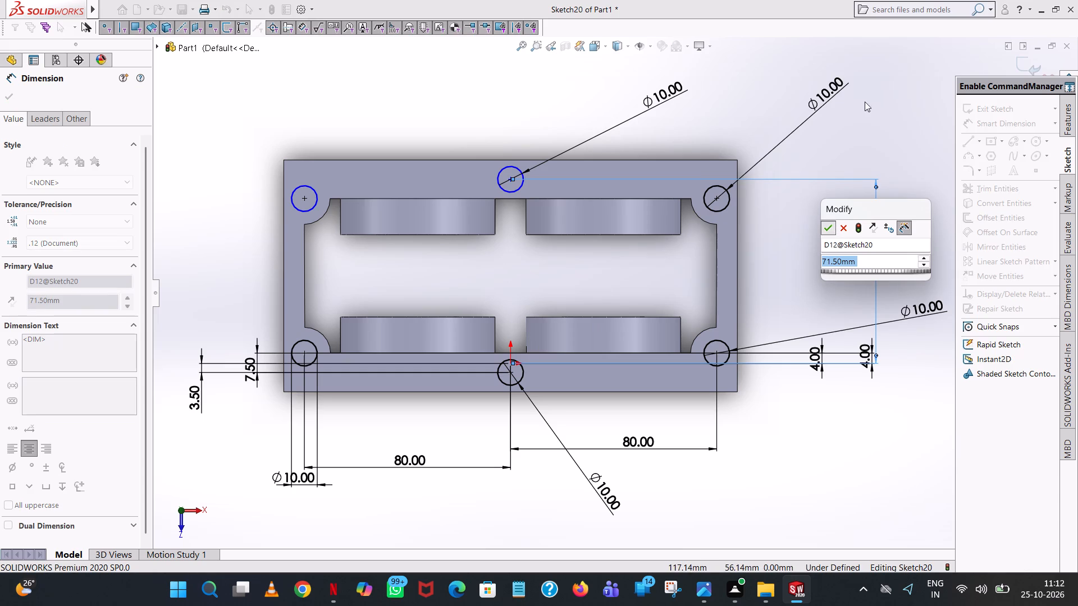
pyautogui.click(876, 90)
pyautogui.click(509, 179)
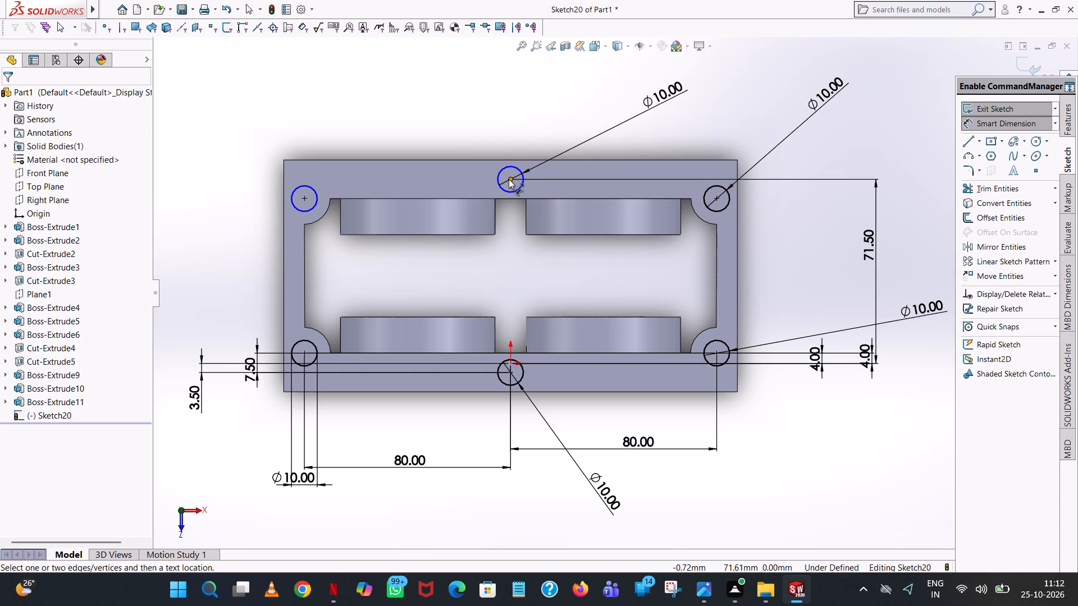
pyautogui.click(715, 197)
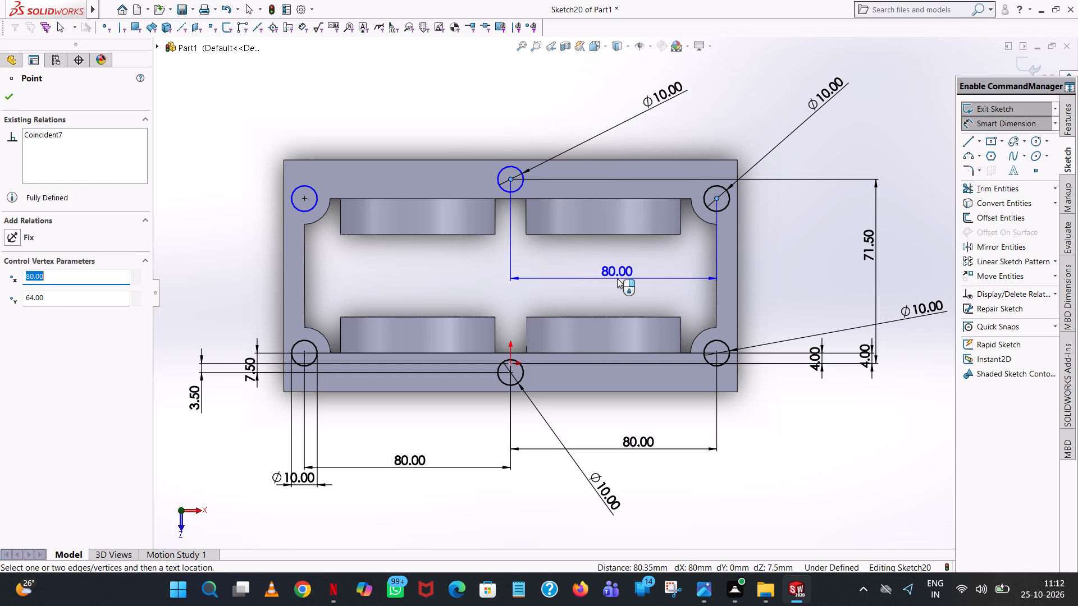
pyautogui.click(617, 278)
pyautogui.click(568, 260)
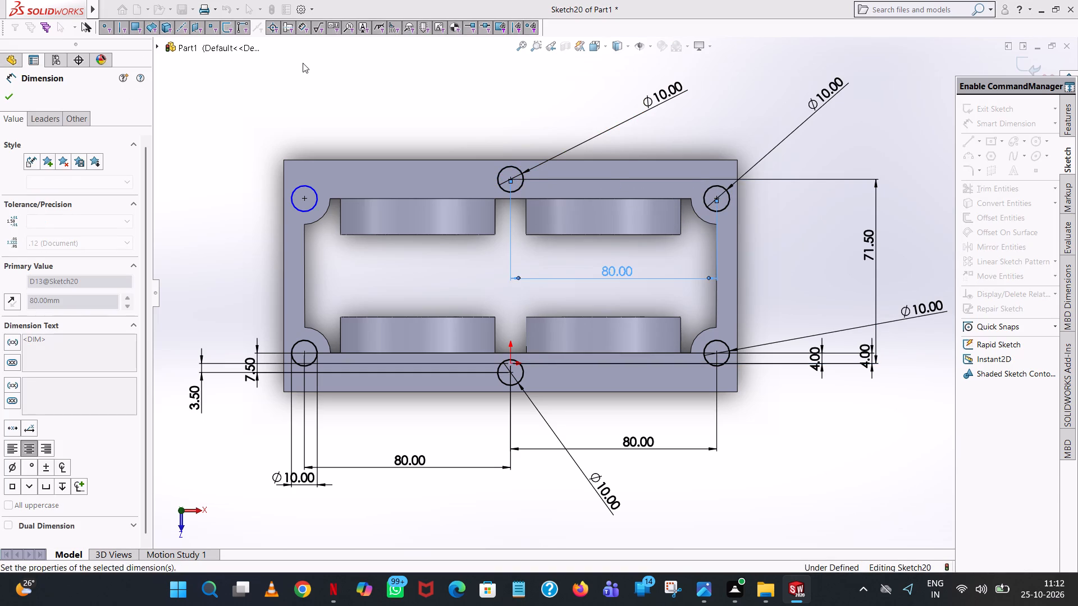
pyautogui.click(302, 63)
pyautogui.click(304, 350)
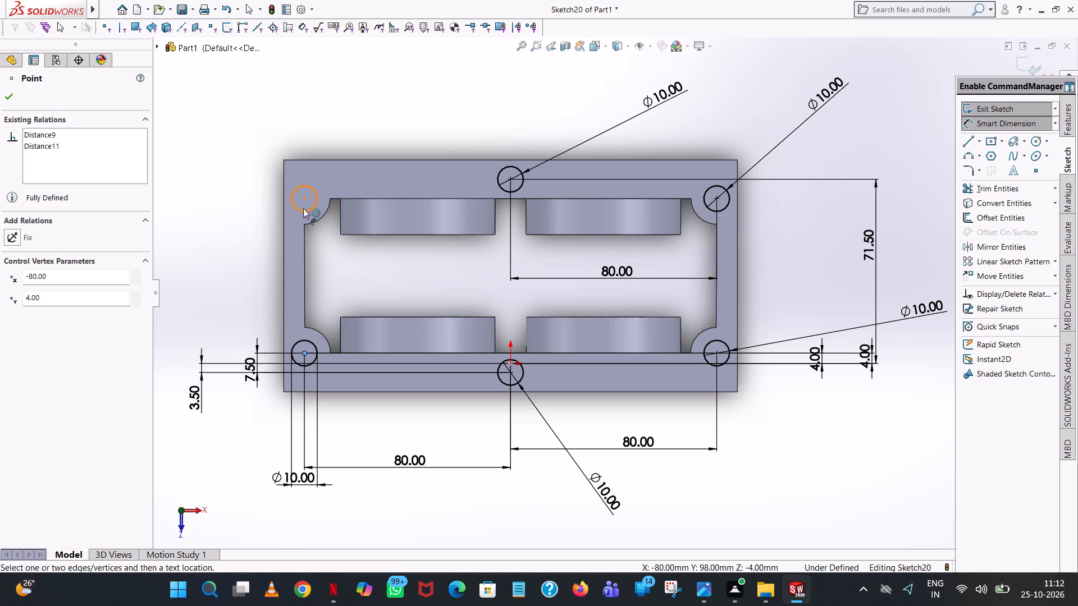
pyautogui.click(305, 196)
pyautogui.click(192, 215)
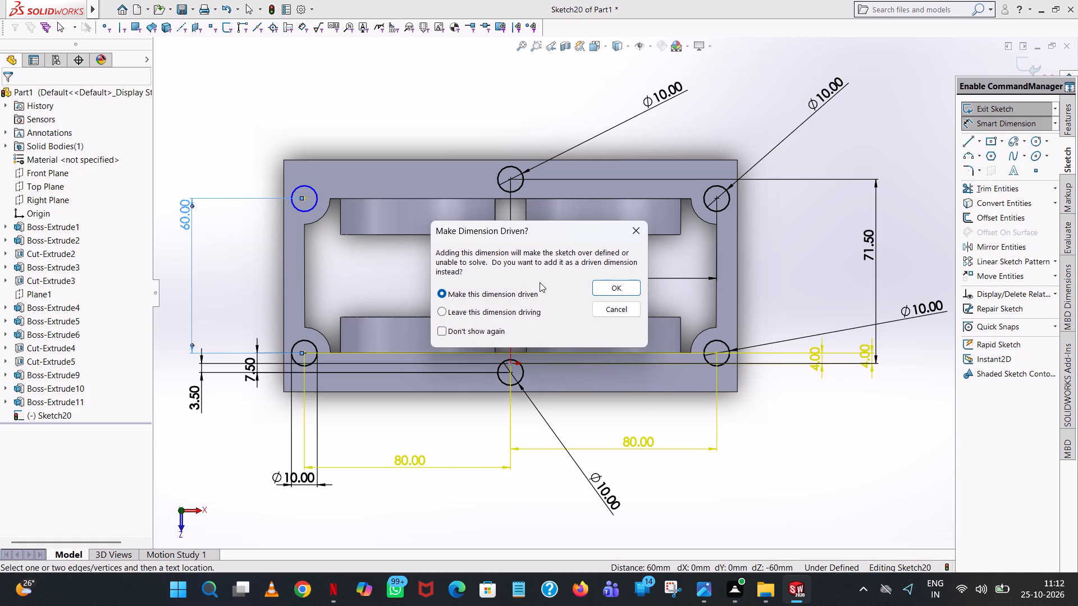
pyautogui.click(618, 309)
# Dimension the back-left corner circle with a 10 mm diameter.
pyautogui.click(298, 186)
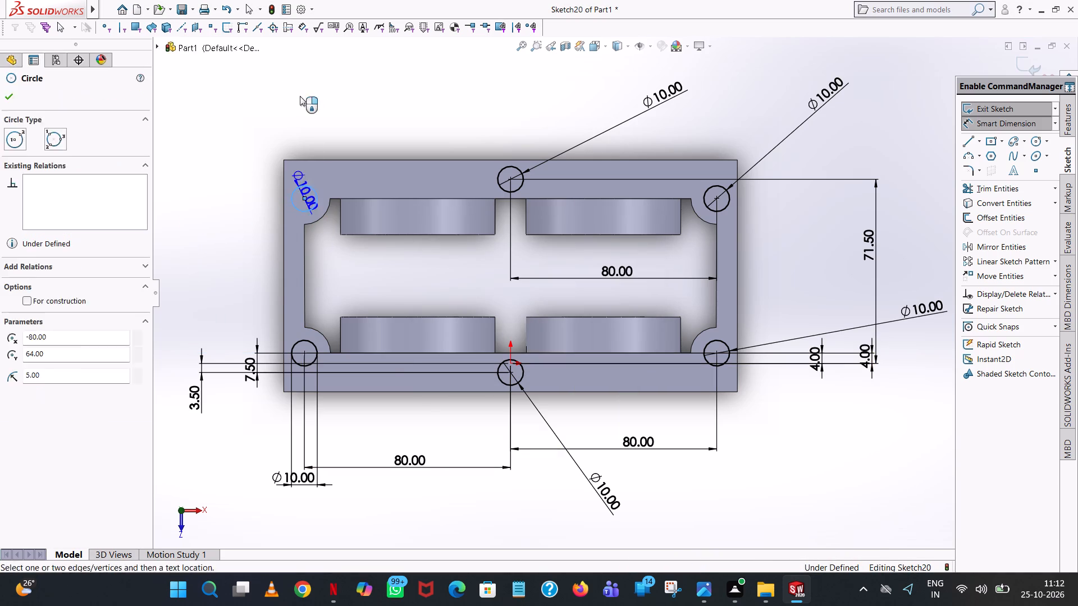
pyautogui.click(300, 96)
pyautogui.click(252, 82)
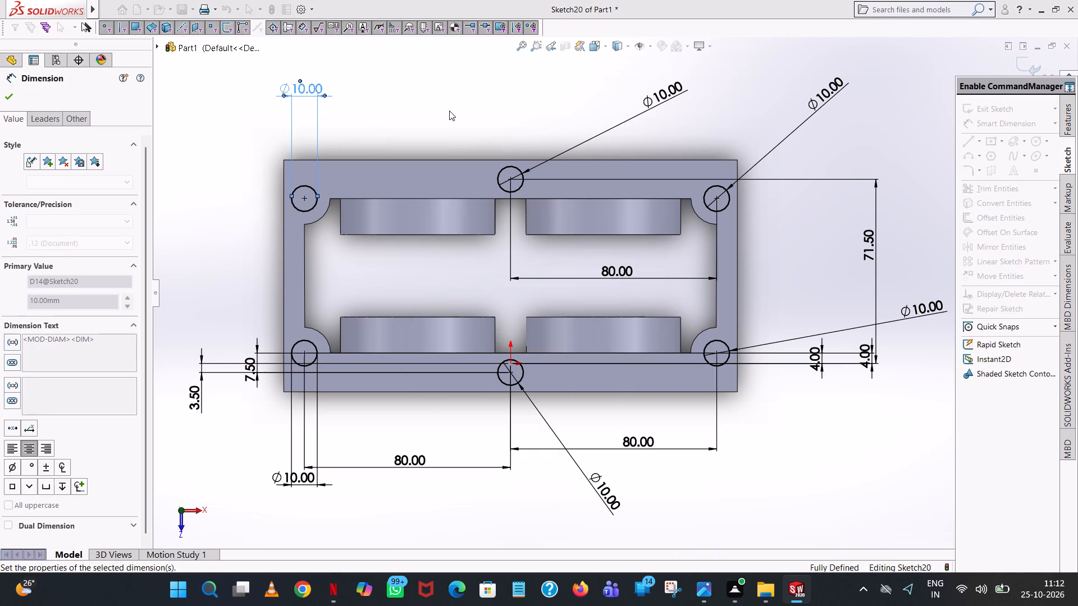
pyautogui.click(449, 111)
# Cut the six sketched circles into the top frame with a blind Extruded Cut 9 mm deep.
pyautogui.click(1072, 112)
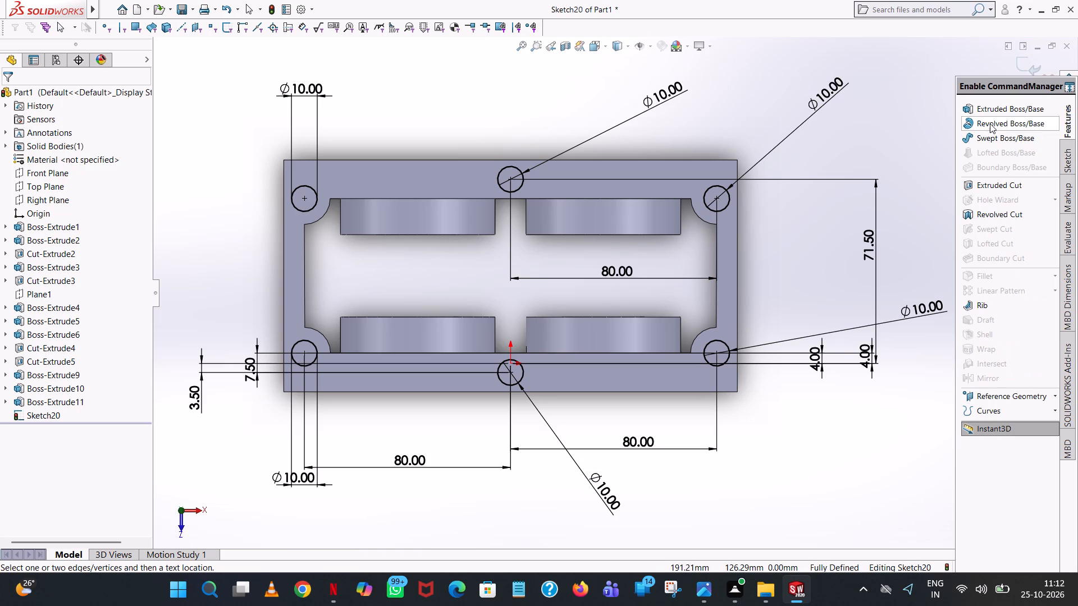
pyautogui.click(995, 183)
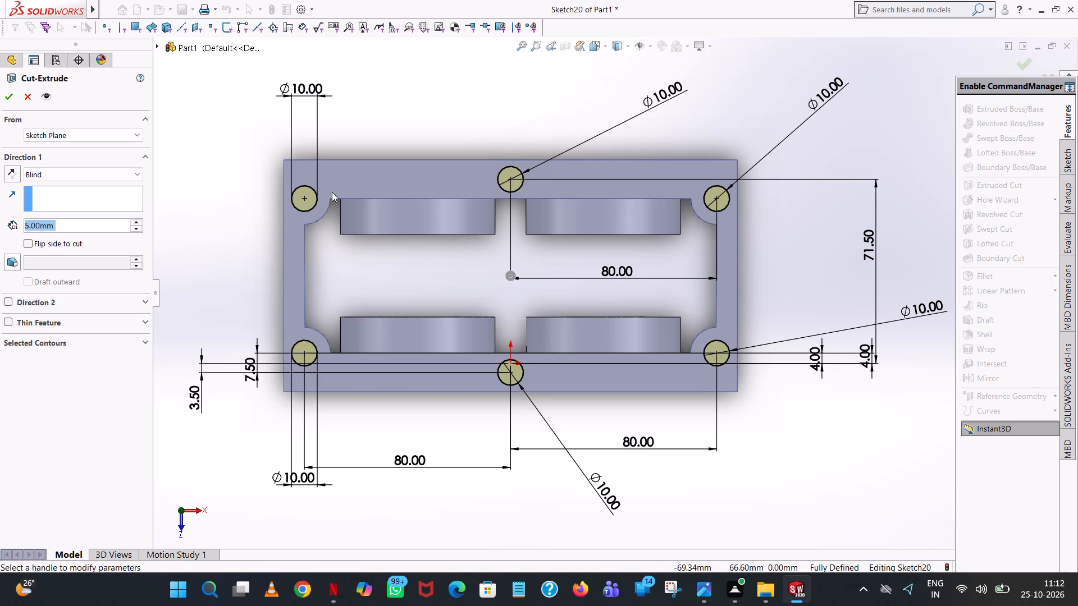
pyautogui.press('*')
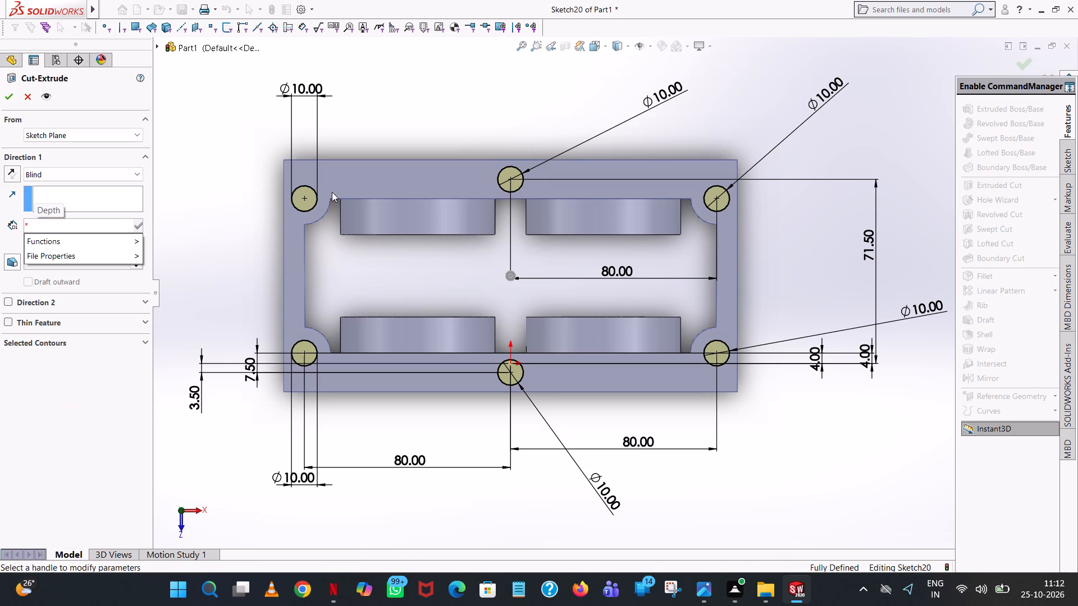
pyautogui.press('BackSpace')
pyautogui.press('9')
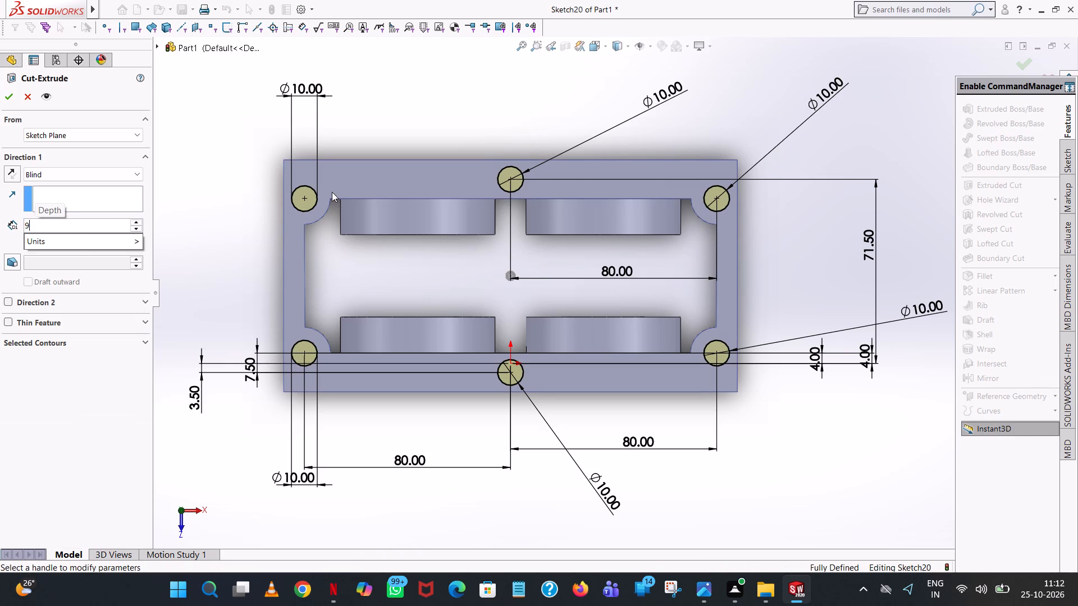
pyautogui.press('Return')
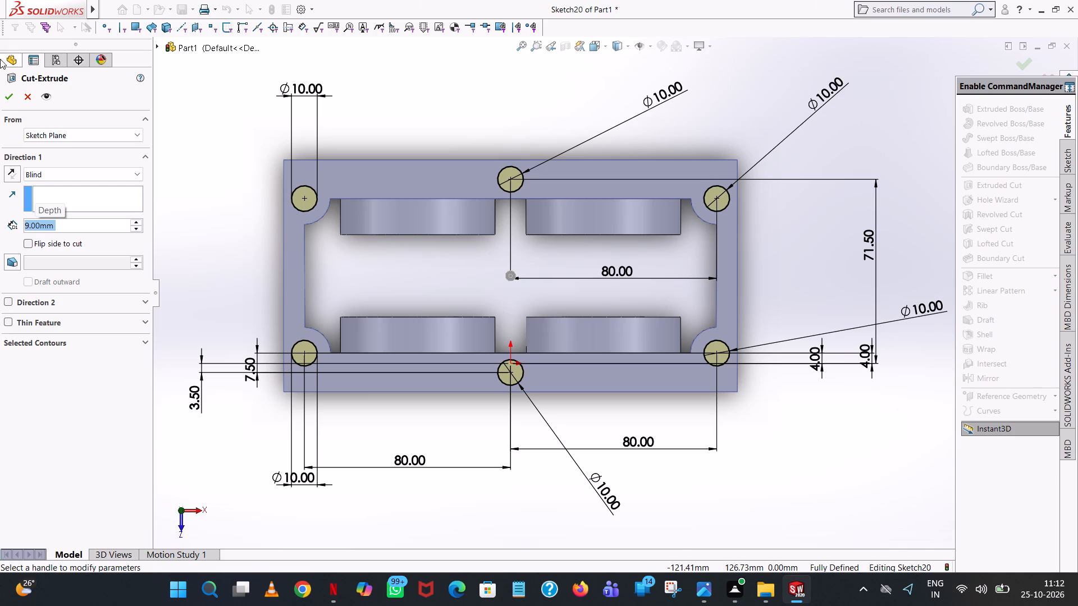
pyautogui.moveTo(469, 416); pyautogui.dragTo(477, 375, button='middle')
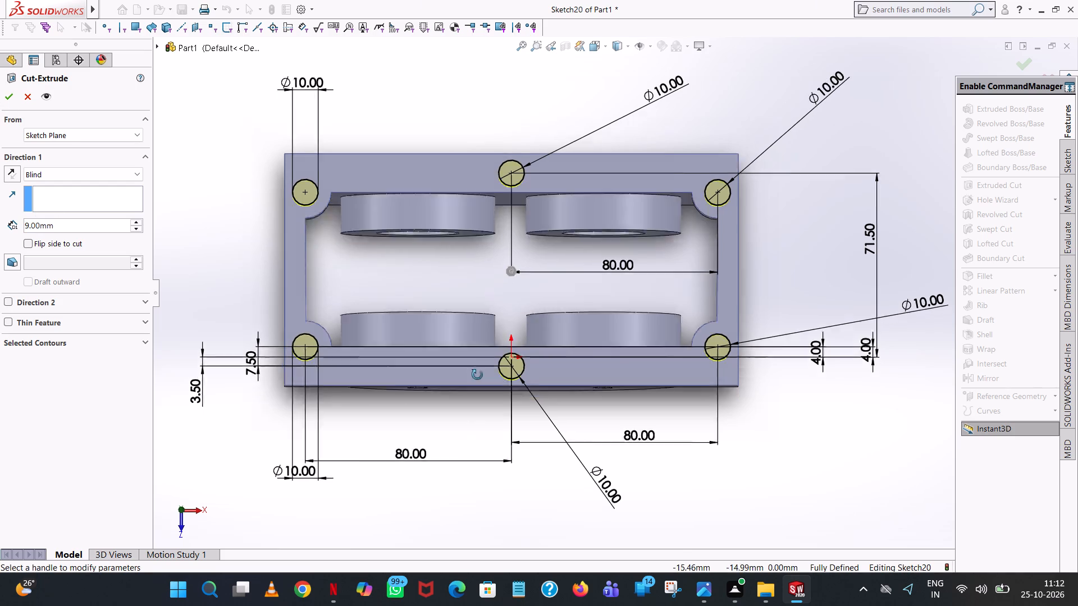
pyautogui.moveTo(477, 375); pyautogui.dragTo(474, 249, button='middle')
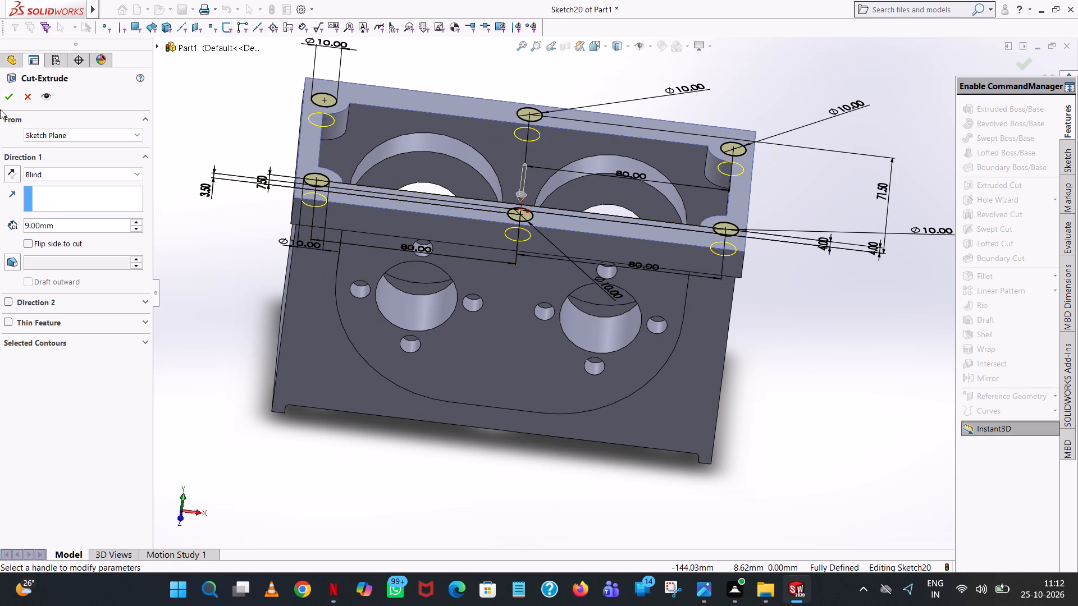
pyautogui.click(11, 96)
pyautogui.click(810, 136)
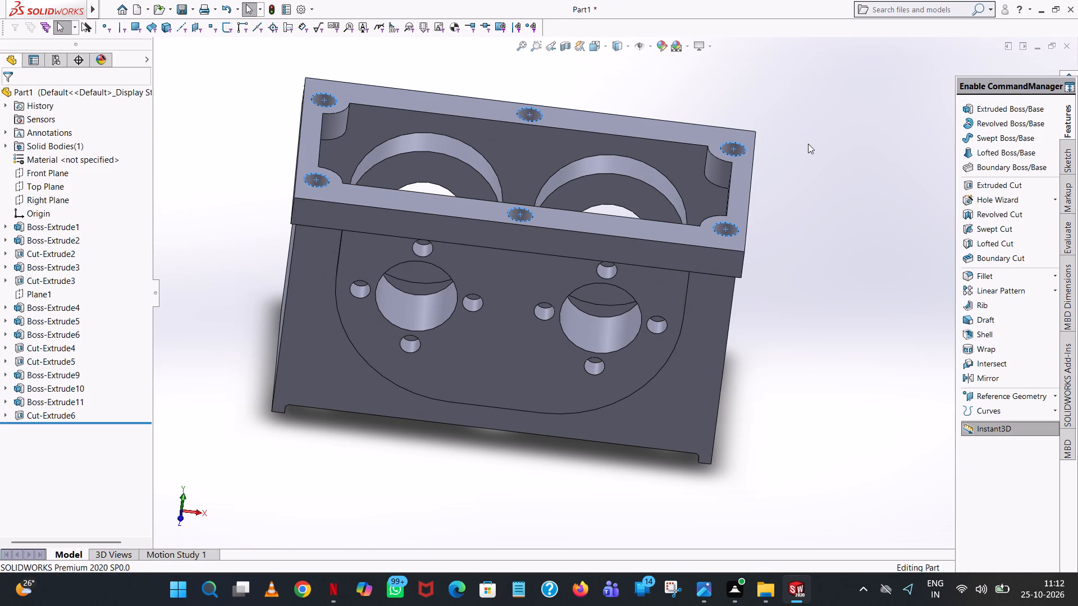
# Fillet the front-right vertical corner edge of the top frame with a 5 mm radius.
pyautogui.click(986, 272)
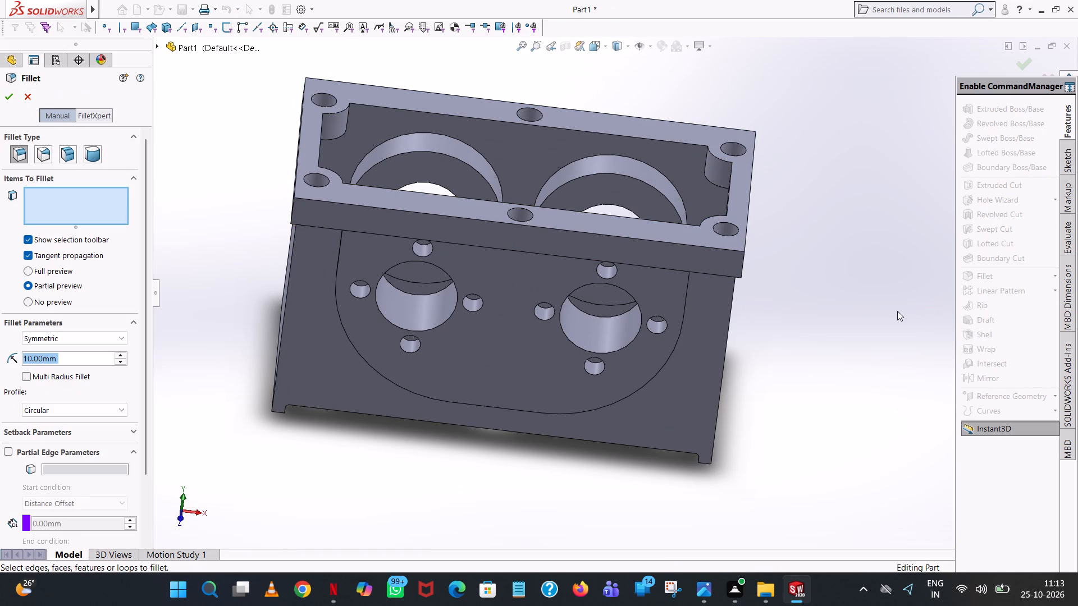
pyautogui.moveTo(896, 311); pyautogui.dragTo(864, 265, button='middle')
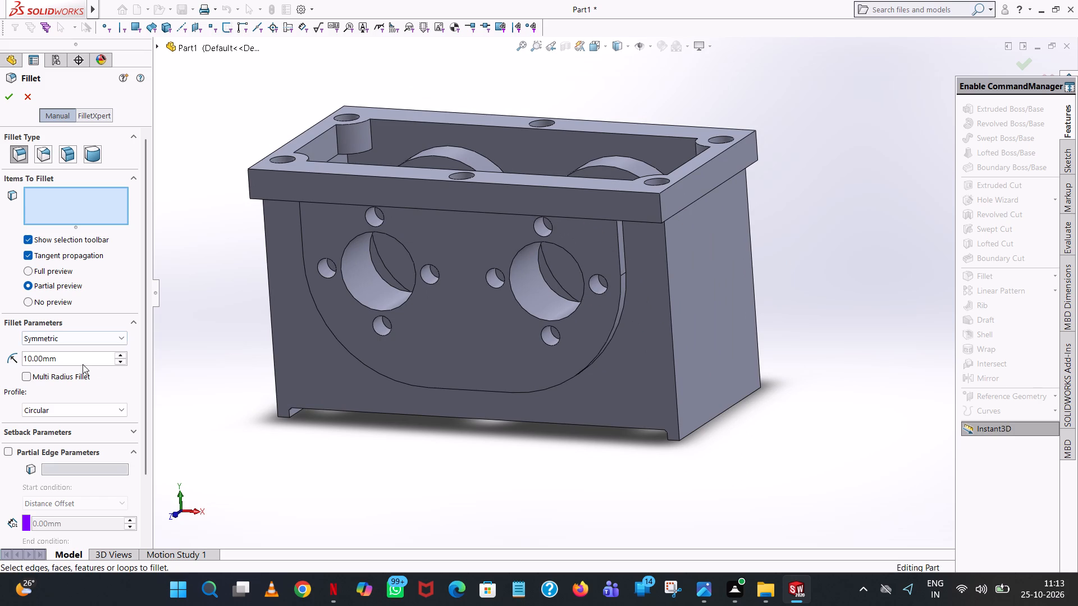
pyautogui.doubleClick(77, 357)
pyautogui.press('5')
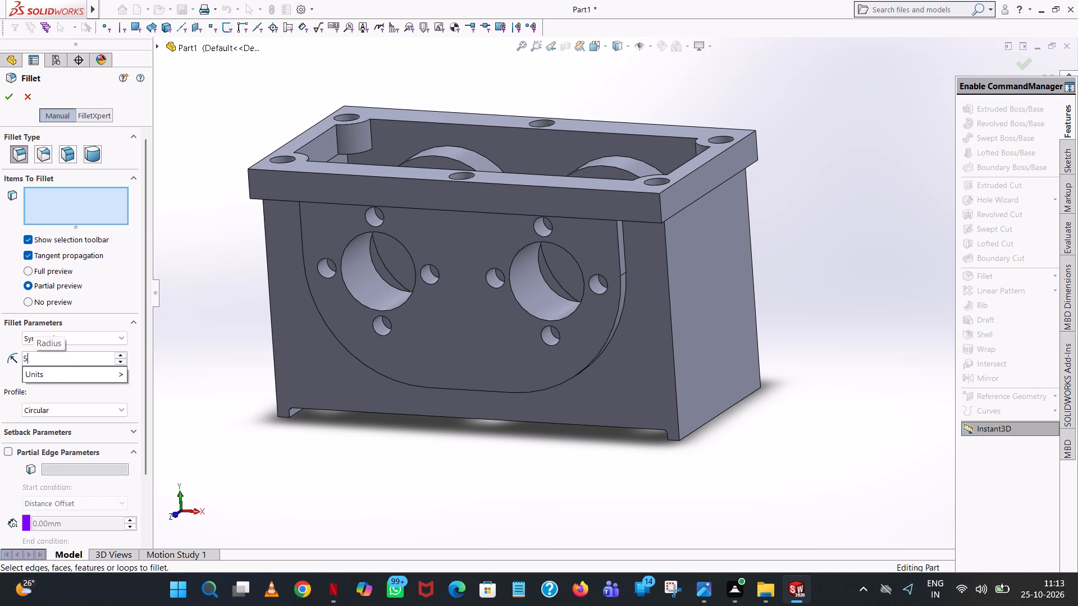
pyautogui.click(410, 495)
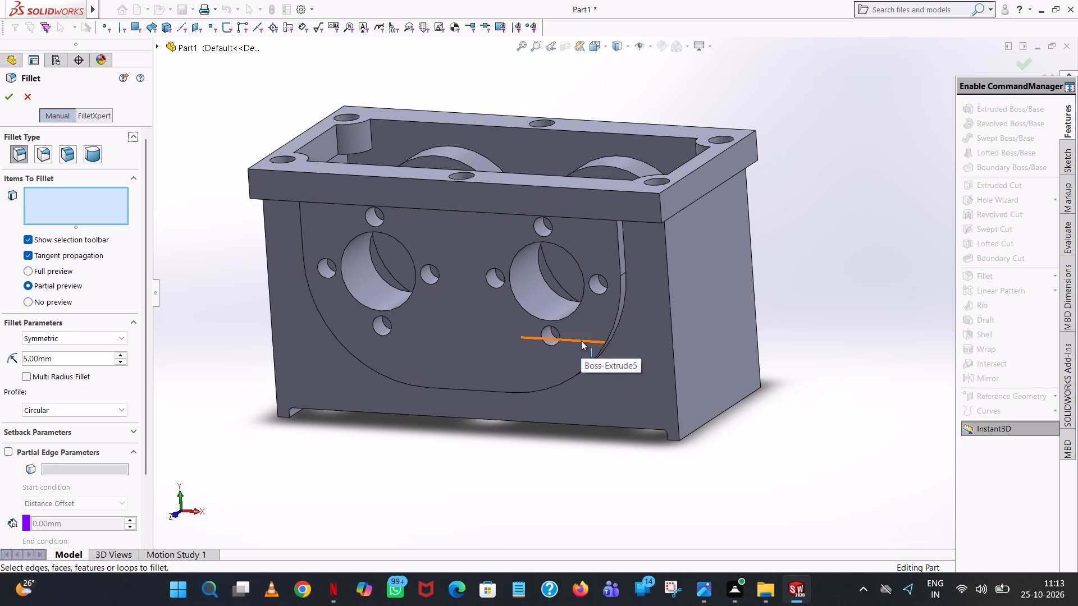
pyautogui.click(660, 205)
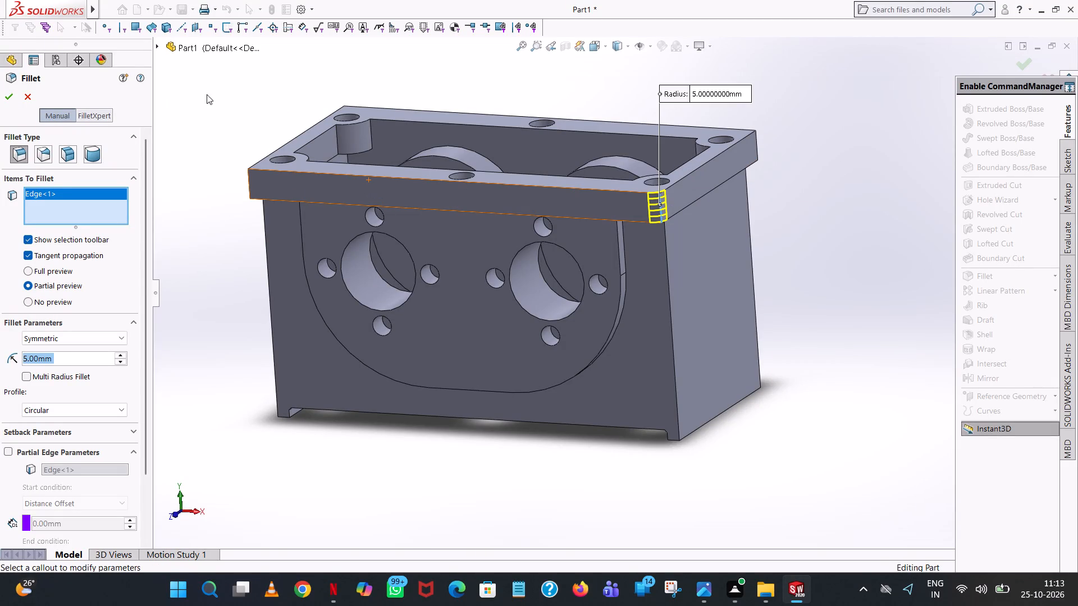
pyautogui.click(7, 100)
pyautogui.click(845, 150)
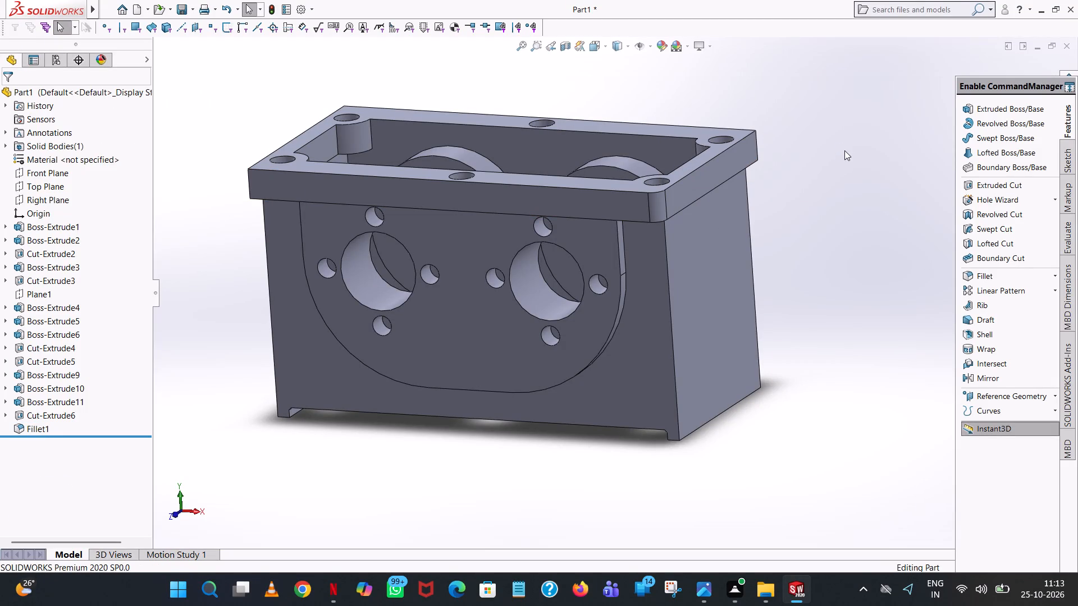
# Fillet the back-right vertical corner edge of the top frame with a 5 mm radius.
pyautogui.moveTo(829, 164); pyautogui.dragTo(794, 272, button='middle')
pyautogui.scroll(-1, 794, 272)
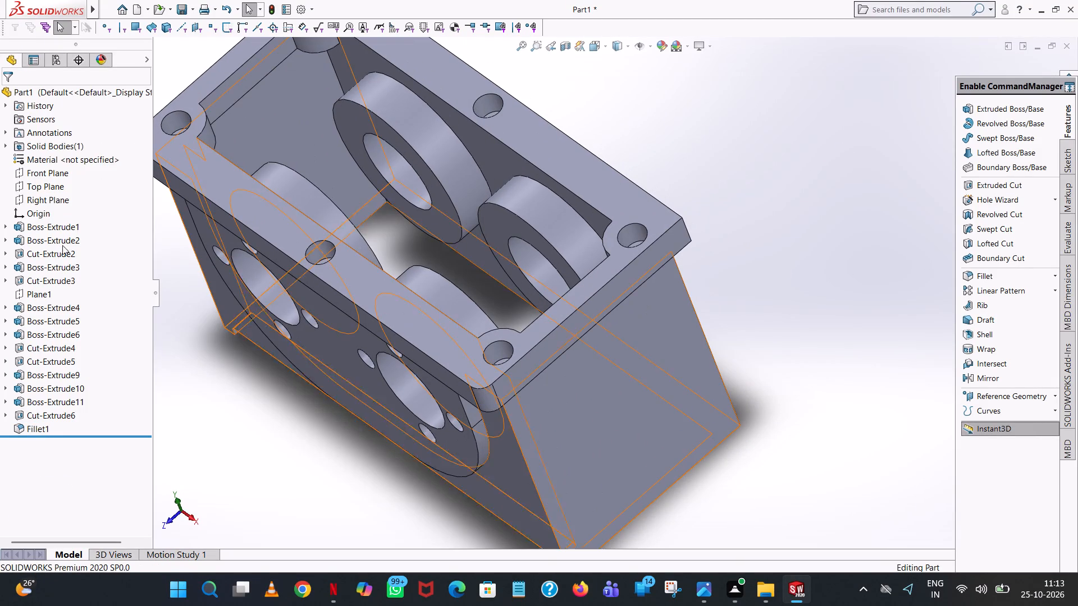
pyautogui.click(1017, 274)
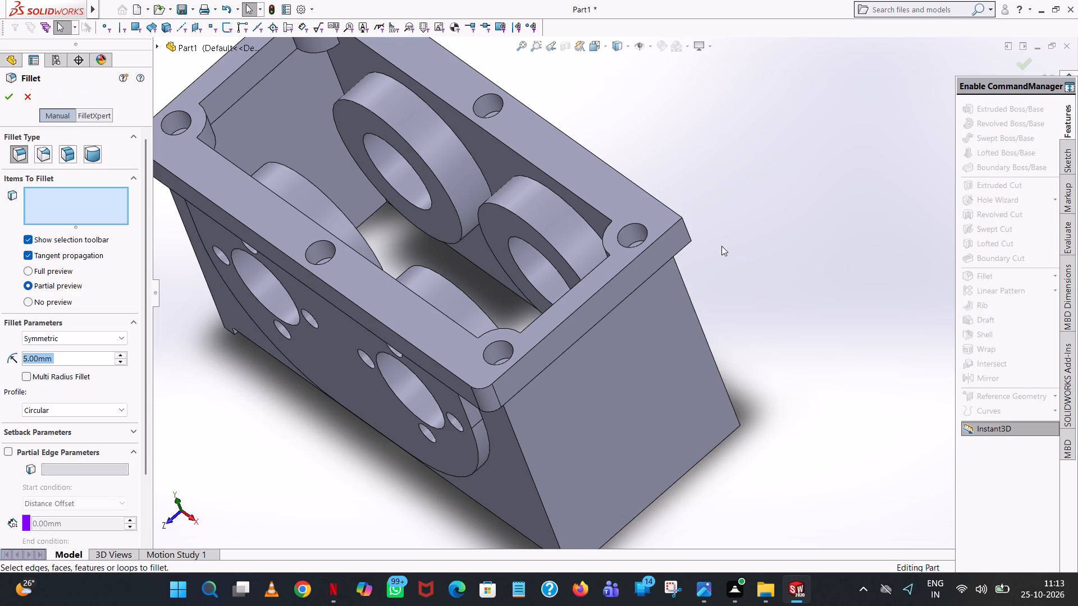
pyautogui.moveTo(722, 233); pyautogui.dragTo(696, 277, button='middle')
pyautogui.click(681, 228)
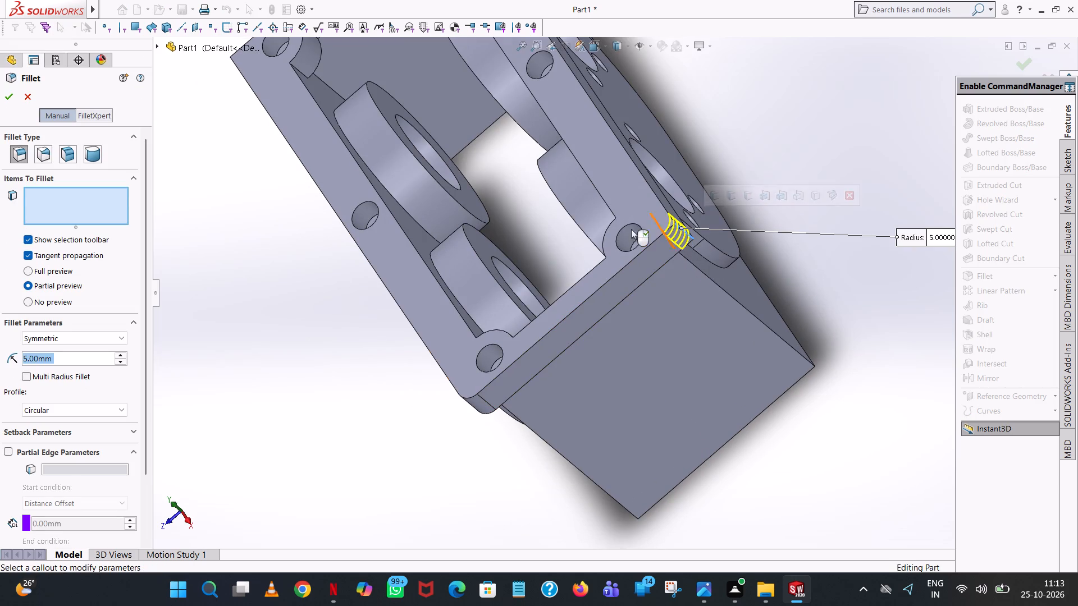
pyautogui.click(7, 99)
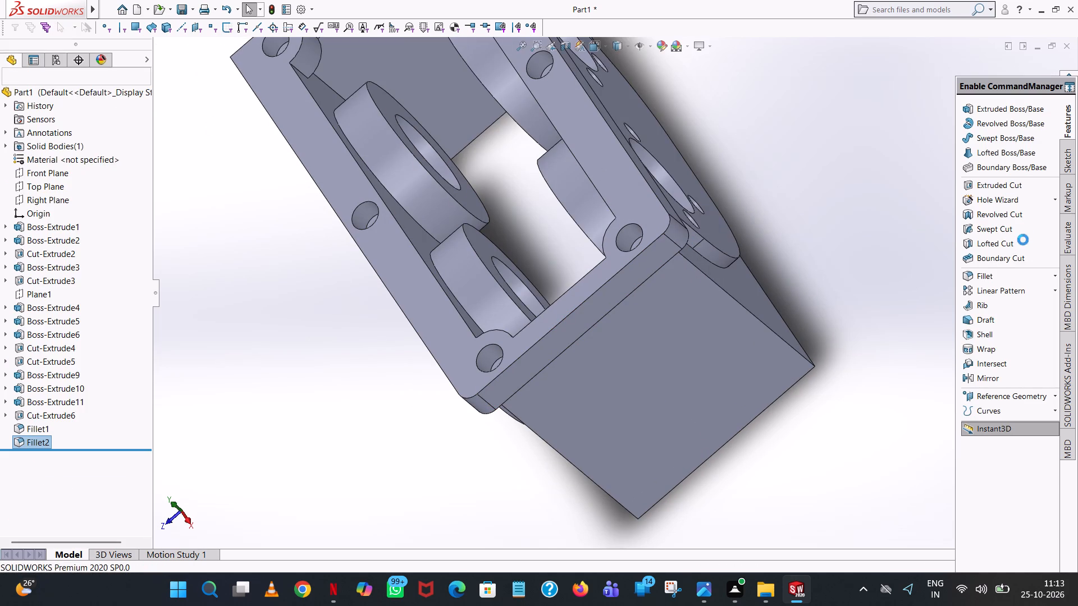
# Fillet the front-left vertical corner edge of the top frame with a 5 mm radius.
pyautogui.click(1007, 277)
pyautogui.scroll(5, 817, 137)
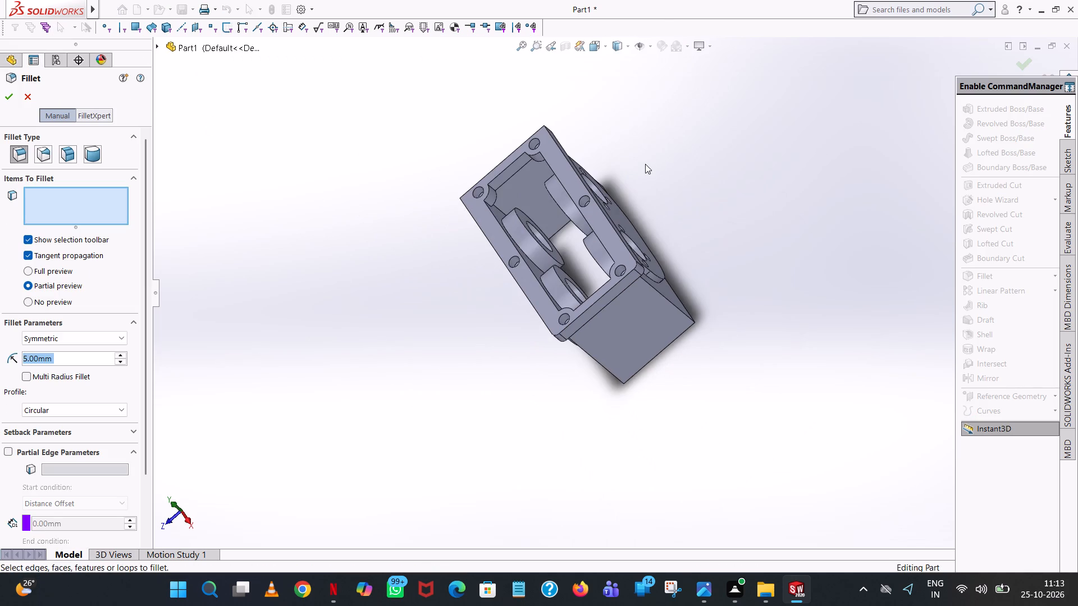
pyautogui.moveTo(656, 149); pyautogui.dragTo(824, 123, button='middle')
pyautogui.scroll(-3, 633, 208)
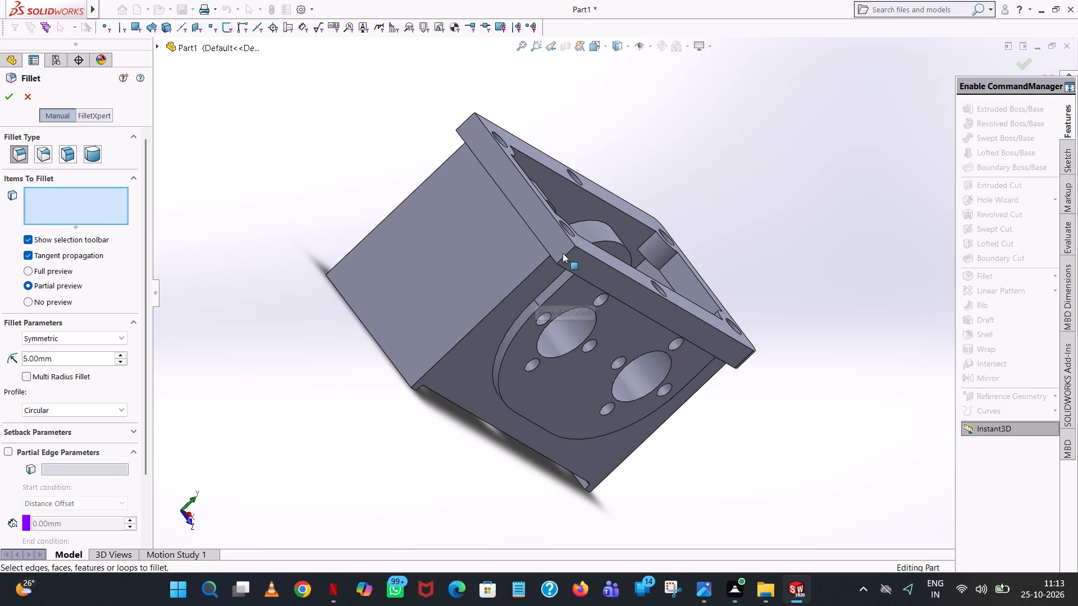
pyautogui.click(567, 255)
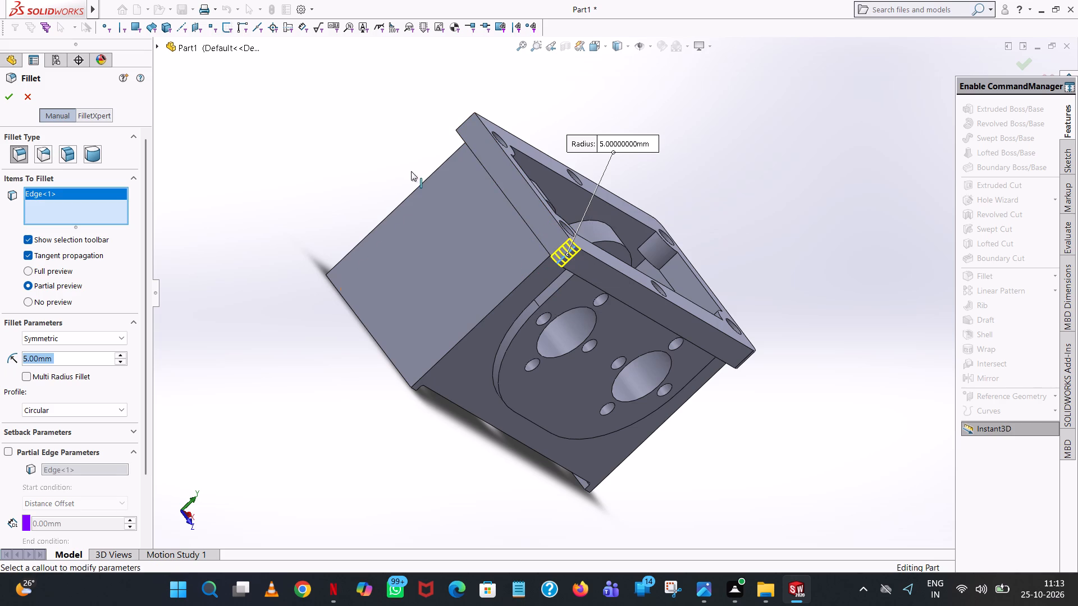
pyautogui.click(12, 96)
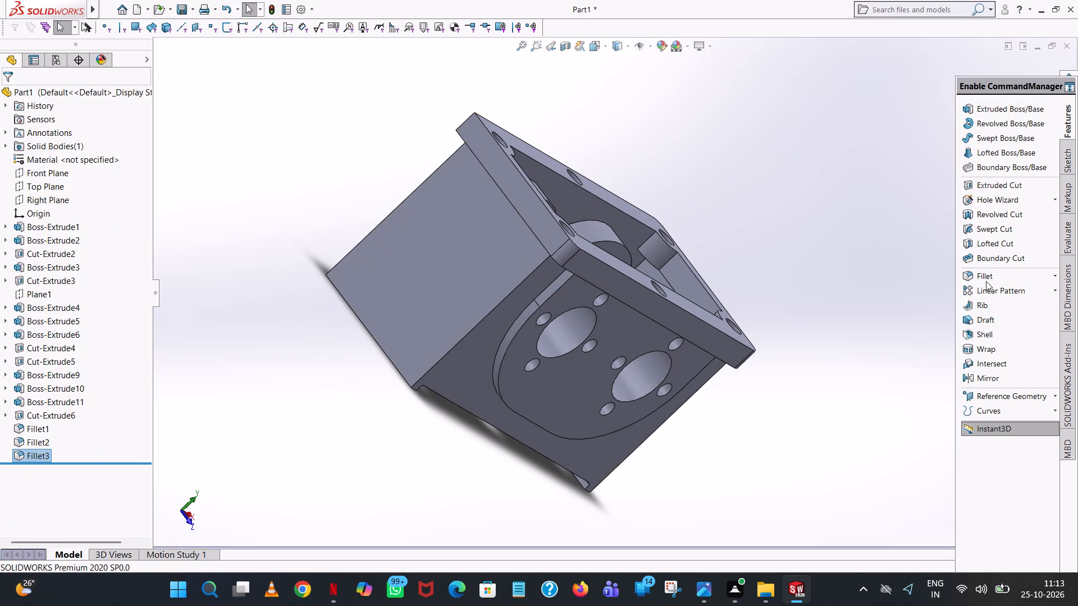
# Fillet the back-left vertical corner edge of the top frame with a 5 mm radius.
pyautogui.click(986, 281)
pyautogui.scroll(1, 488, 128)
pyautogui.moveTo(489, 131); pyautogui.dragTo(526, 239, button='middle')
pyautogui.scroll(-4, 582, 258)
pyautogui.click(556, 255)
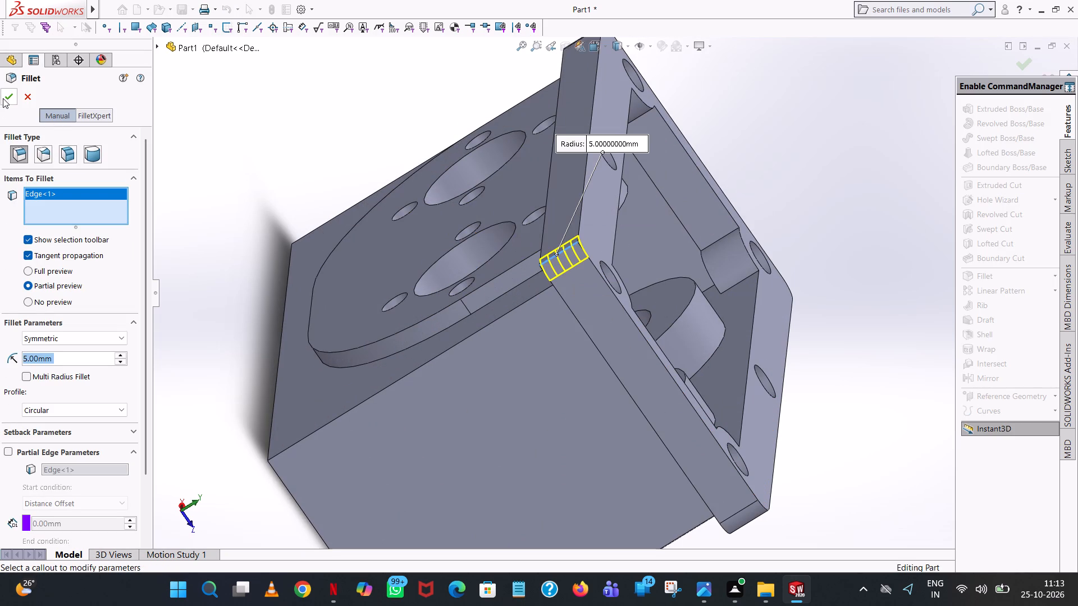
pyautogui.click(7, 95)
# Examine the filleted top frame, its holes and the flanged plates from several angles.
pyautogui.moveTo(651, 290); pyautogui.dragTo(654, 238, button='middle')
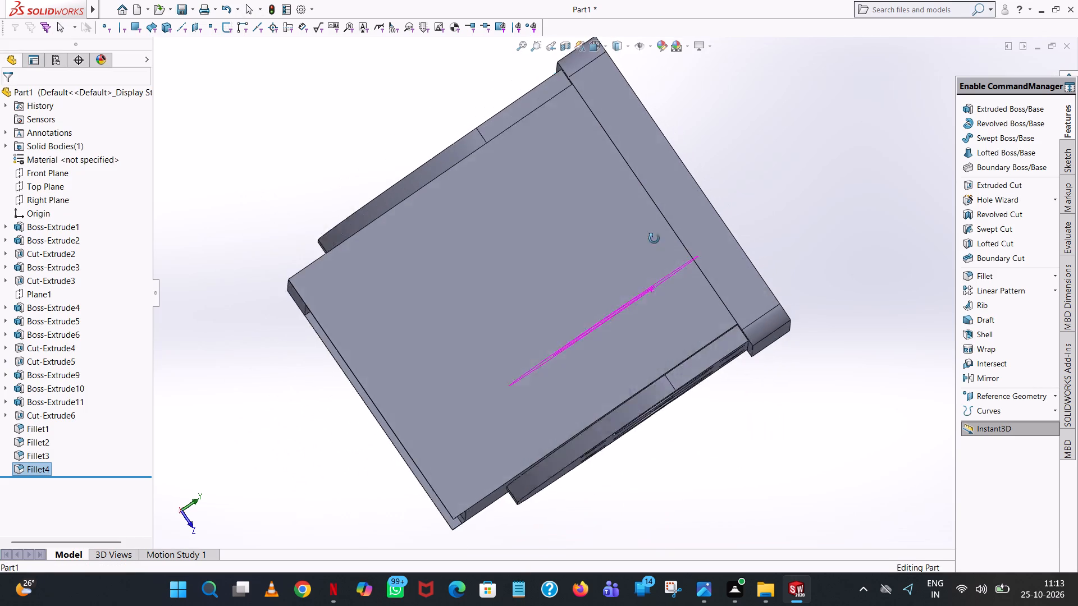
pyautogui.moveTo(654, 238); pyautogui.dragTo(647, 214, button='middle')
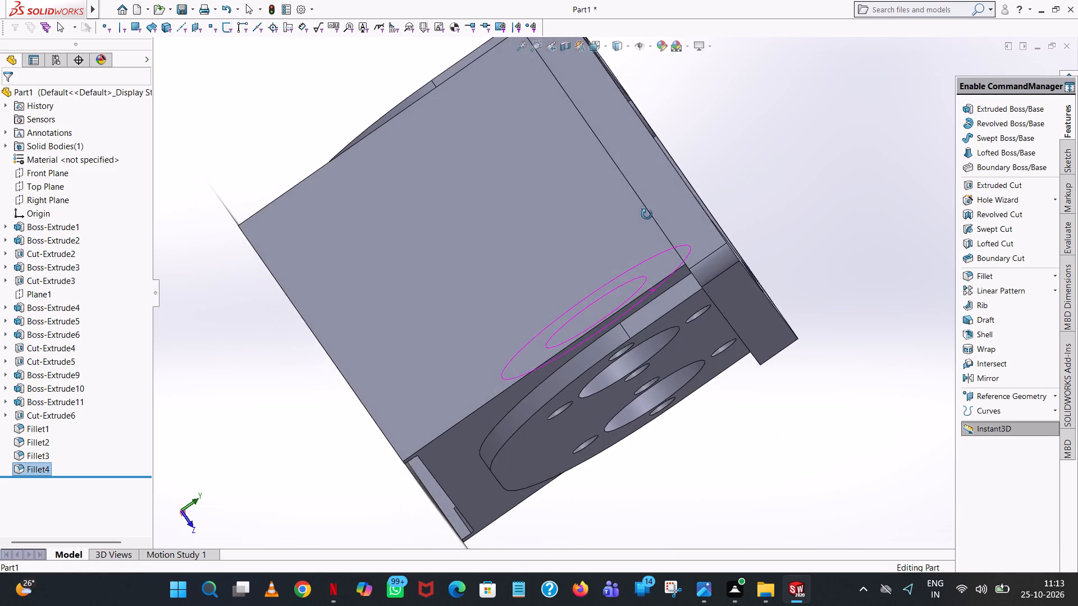
pyautogui.moveTo(647, 214); pyautogui.dragTo(508, 115, button='middle')
pyautogui.moveTo(497, 104); pyautogui.dragTo(508, 135, button='middle')
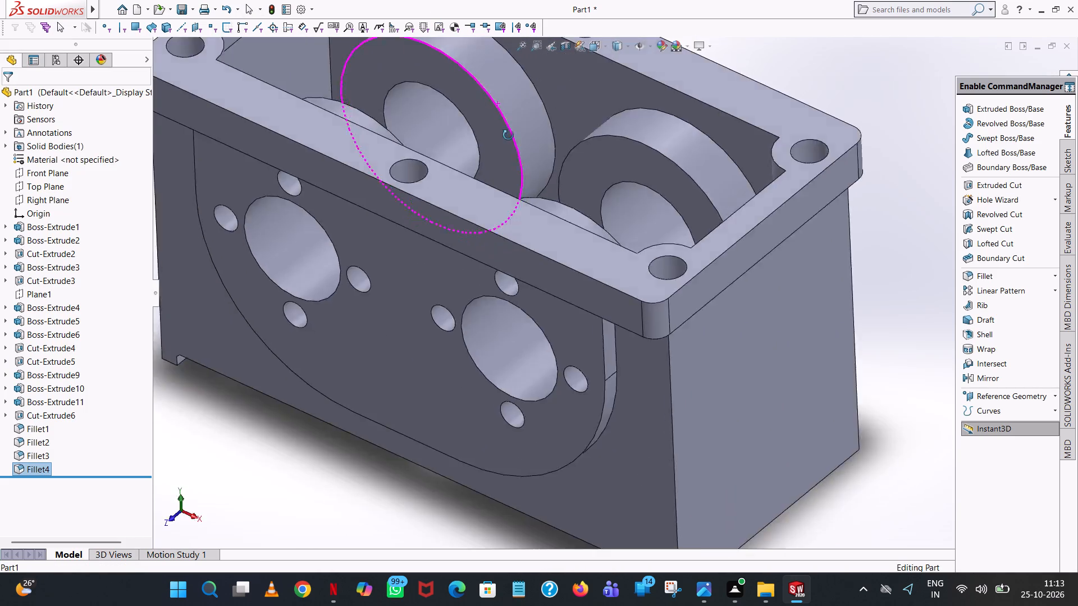
pyautogui.moveTo(508, 135); pyautogui.dragTo(503, 213, button='middle')
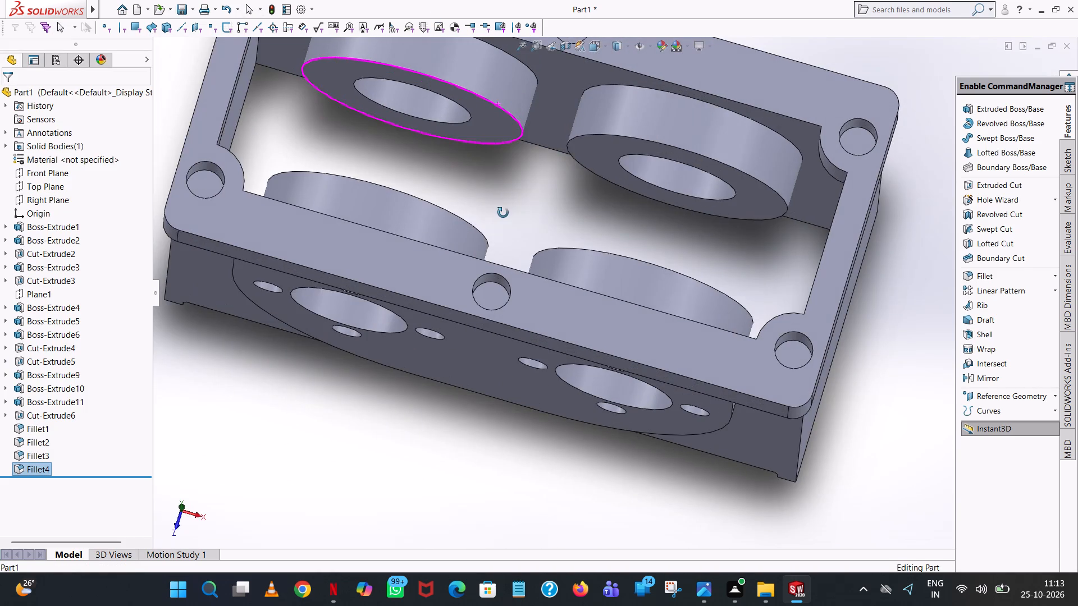
pyautogui.moveTo(503, 213); pyautogui.dragTo(514, 177, button='middle')
pyautogui.scroll(1, 514, 176)
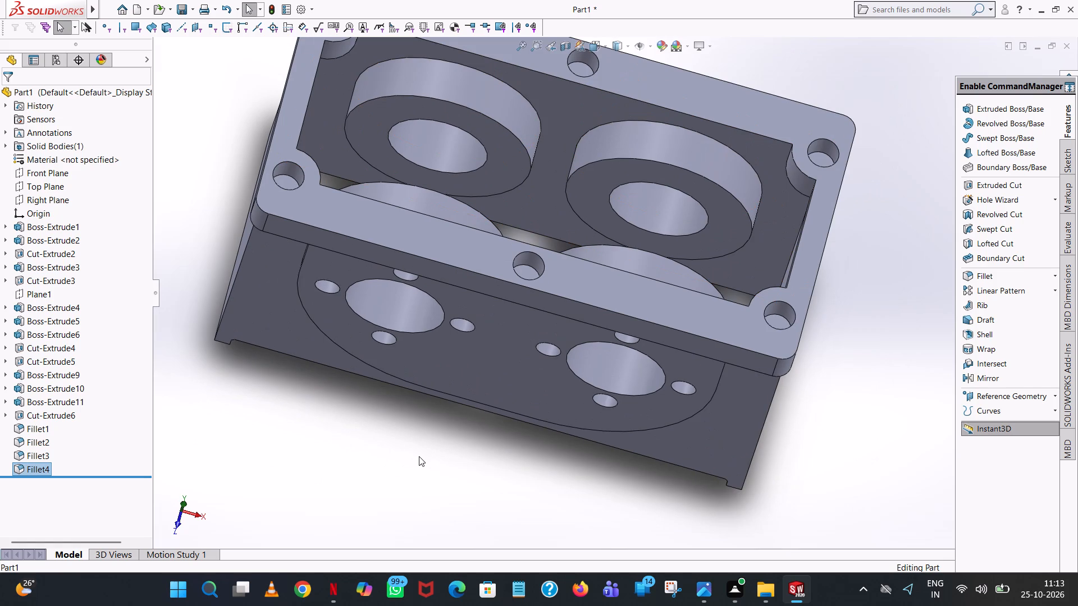
pyautogui.moveTo(714, 271); pyautogui.dragTo(707, 309, button='middle')
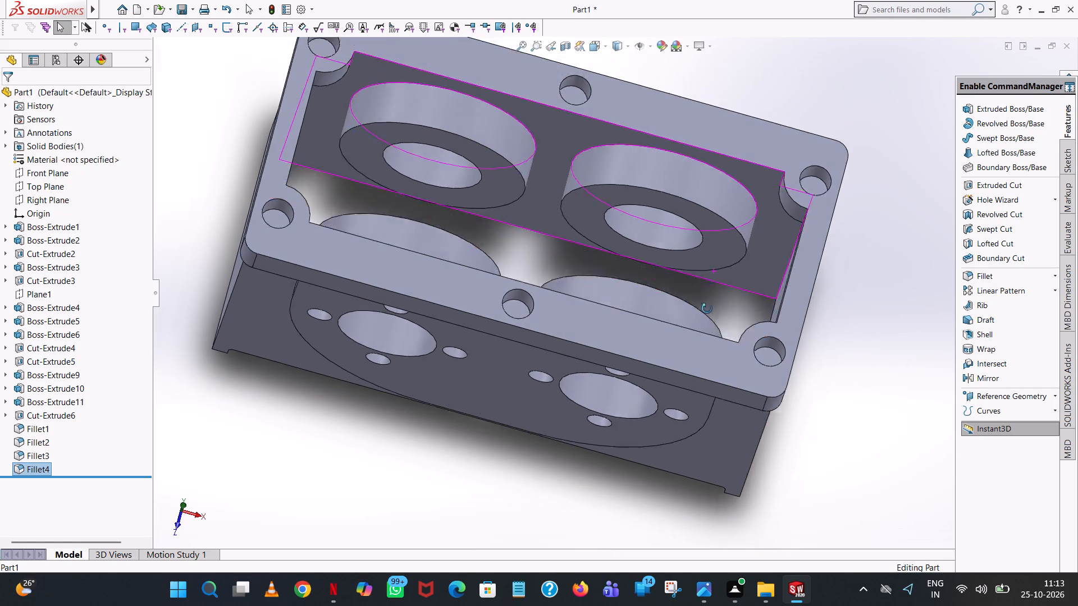
pyautogui.moveTo(707, 309); pyautogui.dragTo(683, 335, button='middle')
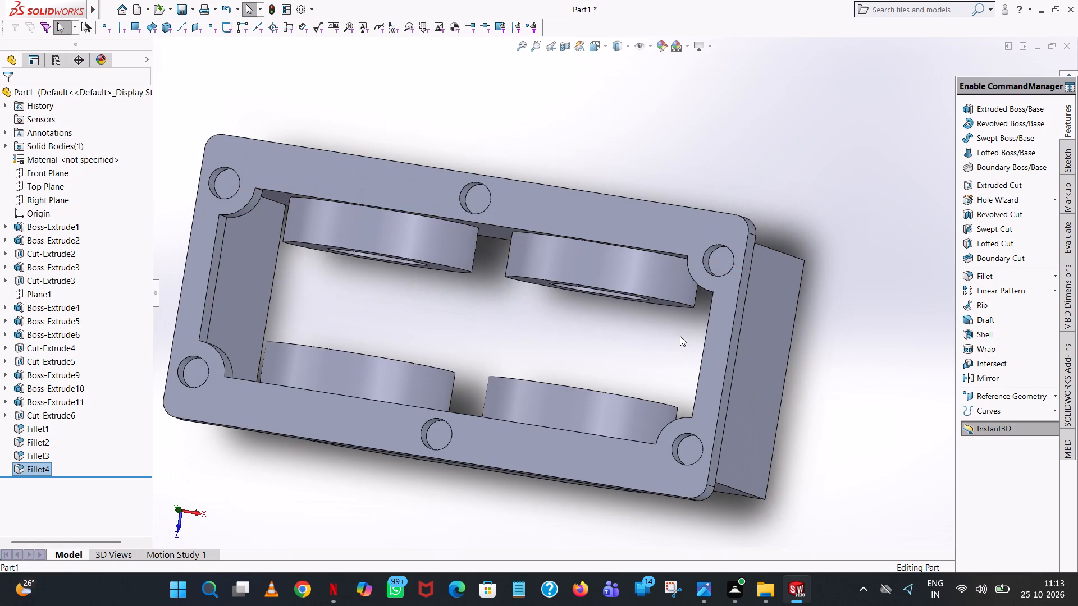
pyautogui.scroll(2, 680, 336)
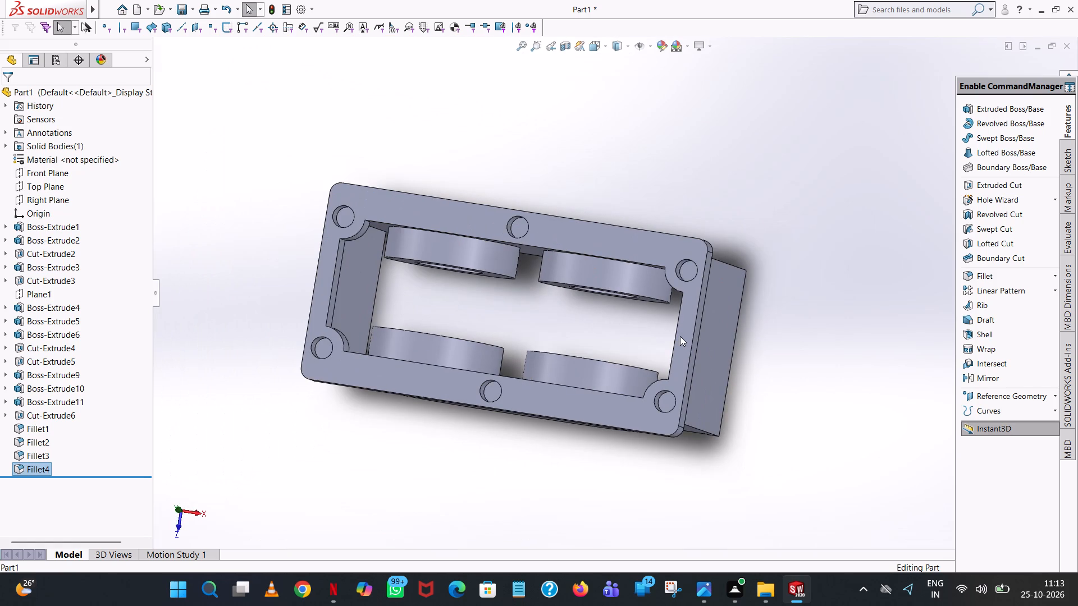
pyautogui.moveTo(641, 235); pyautogui.dragTo(636, 72, button='middle')
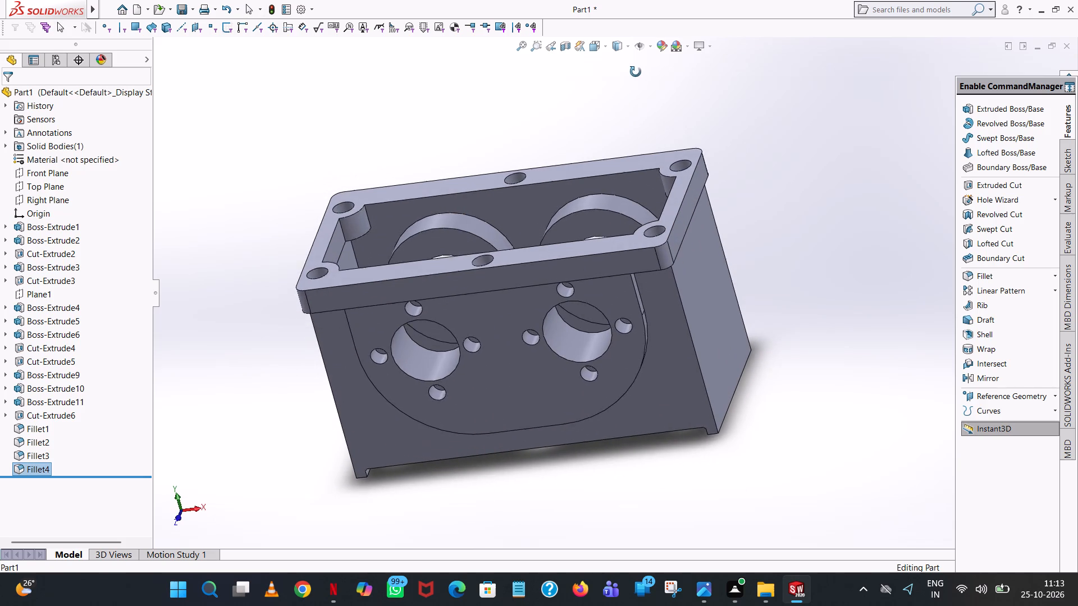
pyautogui.moveTo(636, 72); pyautogui.dragTo(636, 72, button='middle')
pyautogui.scroll(1, 636, 74)
pyautogui.scroll(-1, 645, 197)
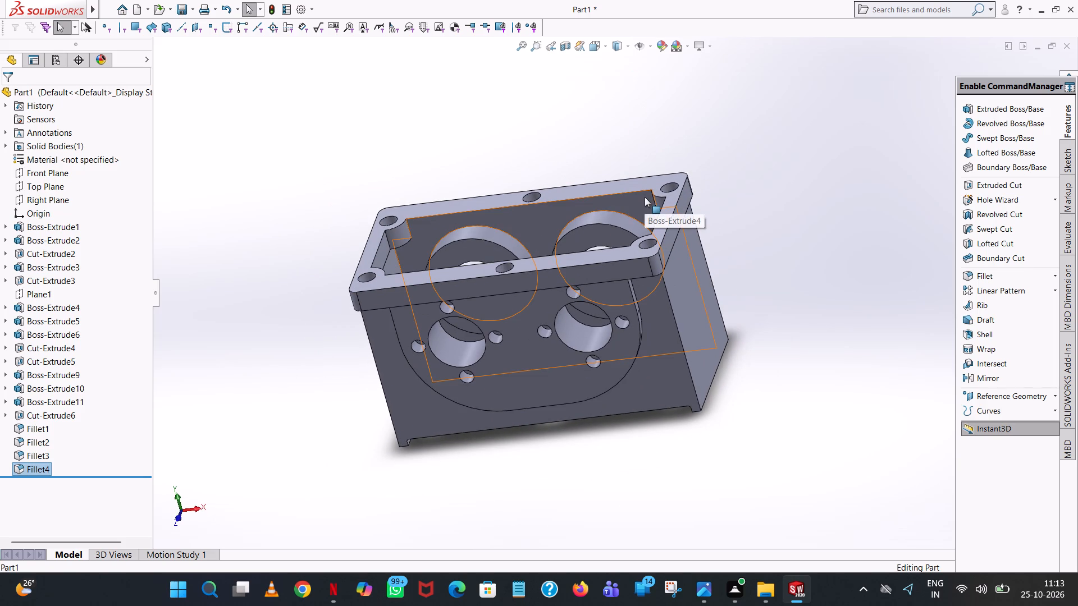
pyautogui.moveTo(645, 200); pyautogui.dragTo(684, 364, button='middle')
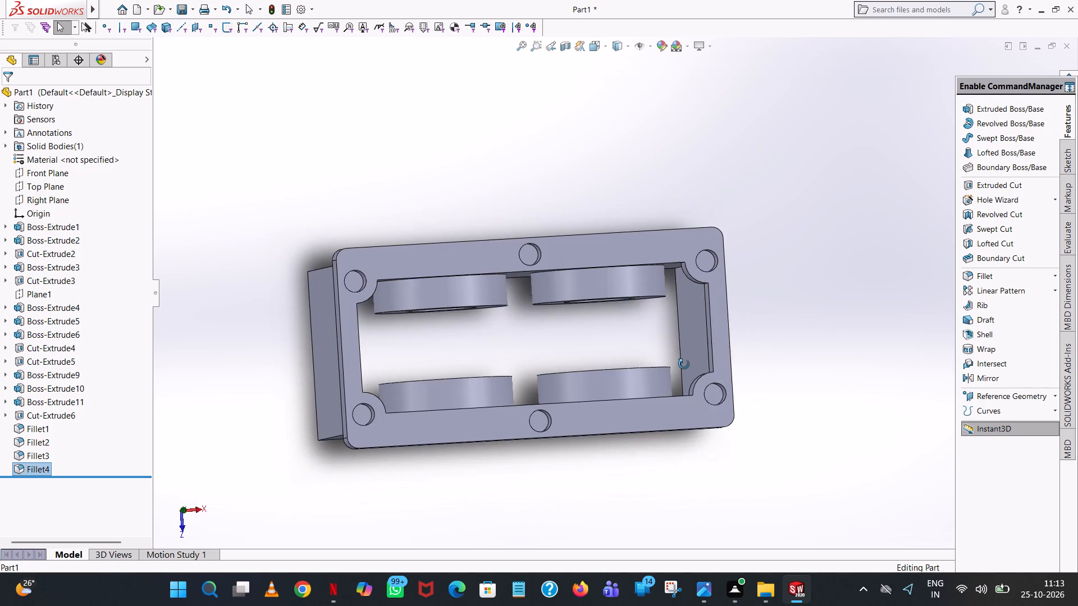
pyautogui.moveTo(684, 364); pyautogui.dragTo(660, 227, button='middle')
pyautogui.scroll(1, 661, 252)
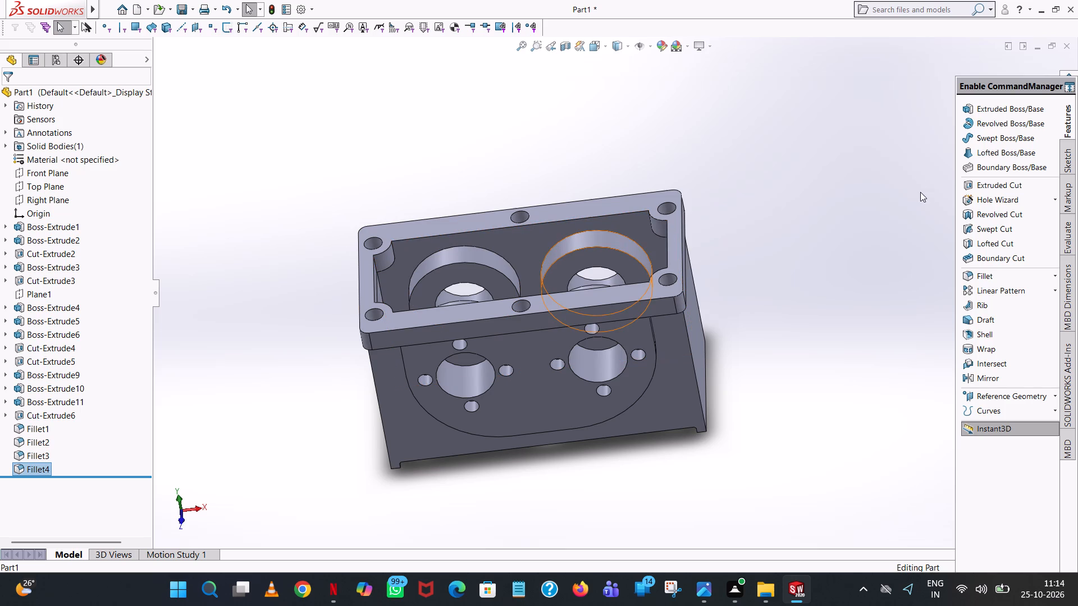
# Start an Extruded Boss/Base sketch on the underside face of the housing walls, viewed from the bottom with the whole part fitted.
pyautogui.click(1013, 111)
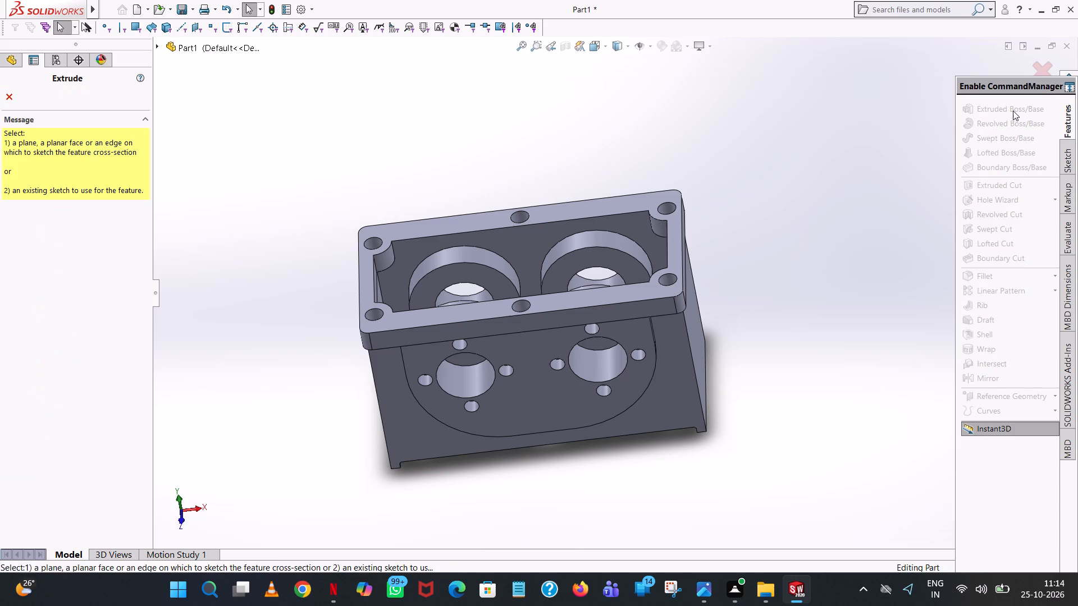
pyautogui.moveTo(827, 386); pyautogui.dragTo(779, 276, button='middle')
pyautogui.scroll(1, 827, 386)
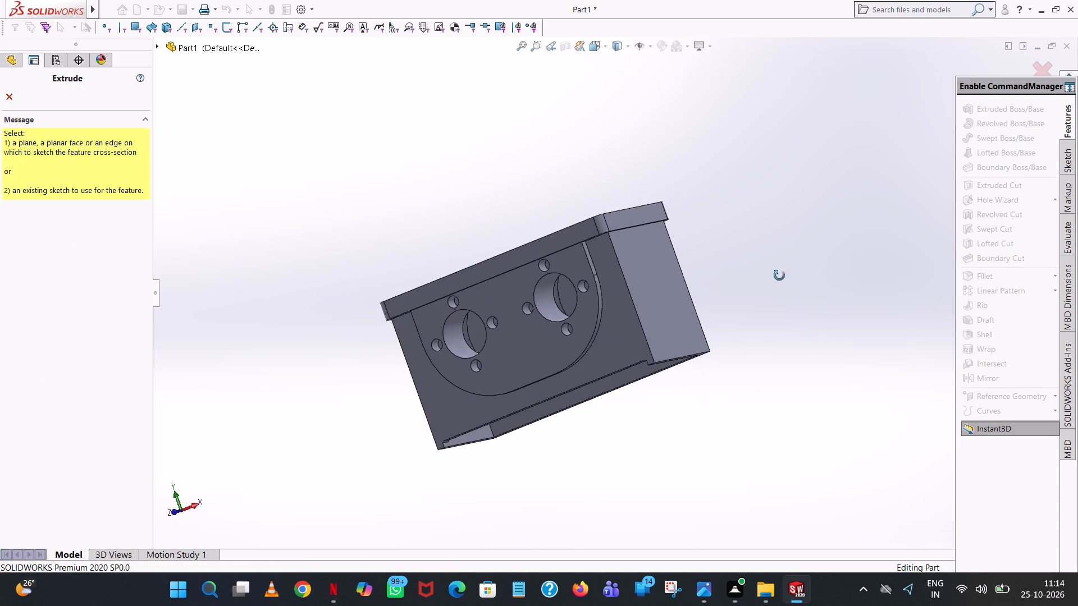
pyautogui.moveTo(779, 276); pyautogui.dragTo(778, 271, button='middle')
pyautogui.moveTo(762, 222); pyautogui.dragTo(759, 215, button='middle')
pyautogui.moveTo(759, 206); pyautogui.dragTo(757, 139, button='middle')
pyautogui.scroll(-6, 669, 336)
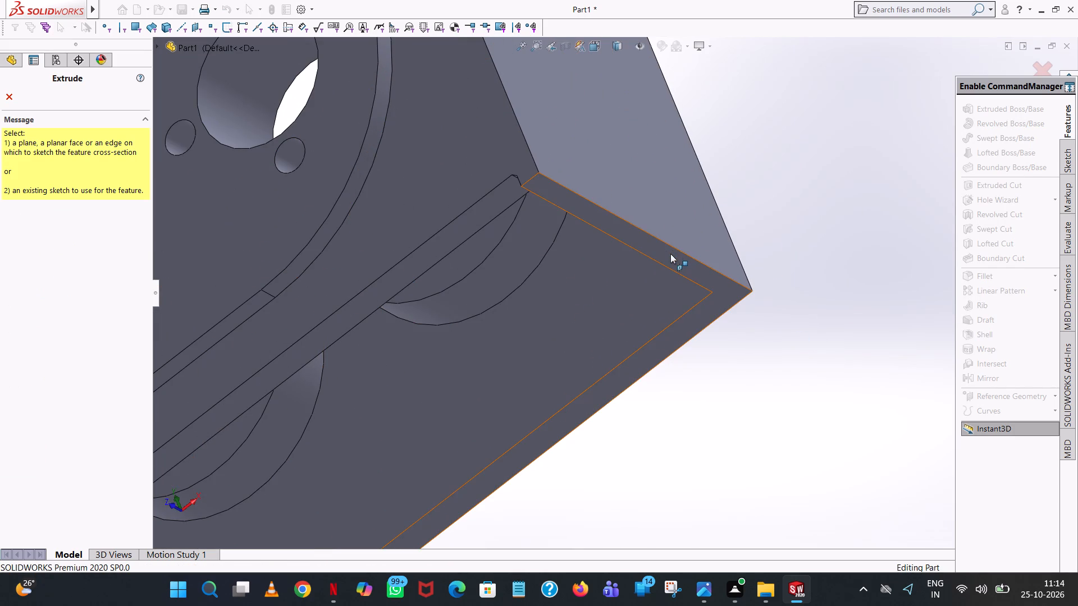
pyautogui.click(636, 235)
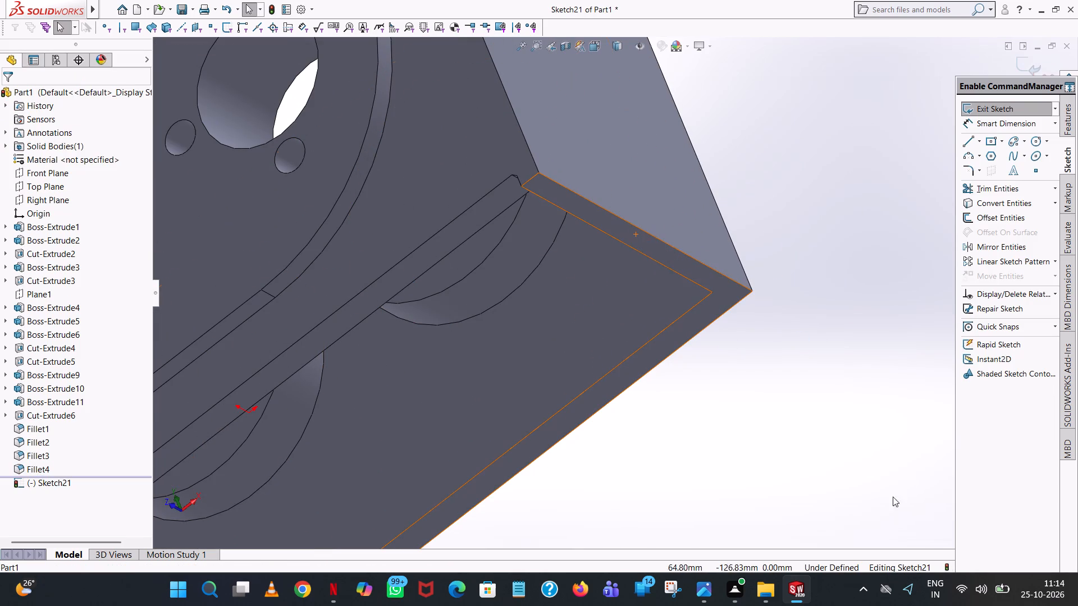
pyautogui.click(604, 43)
pyautogui.click(657, 103)
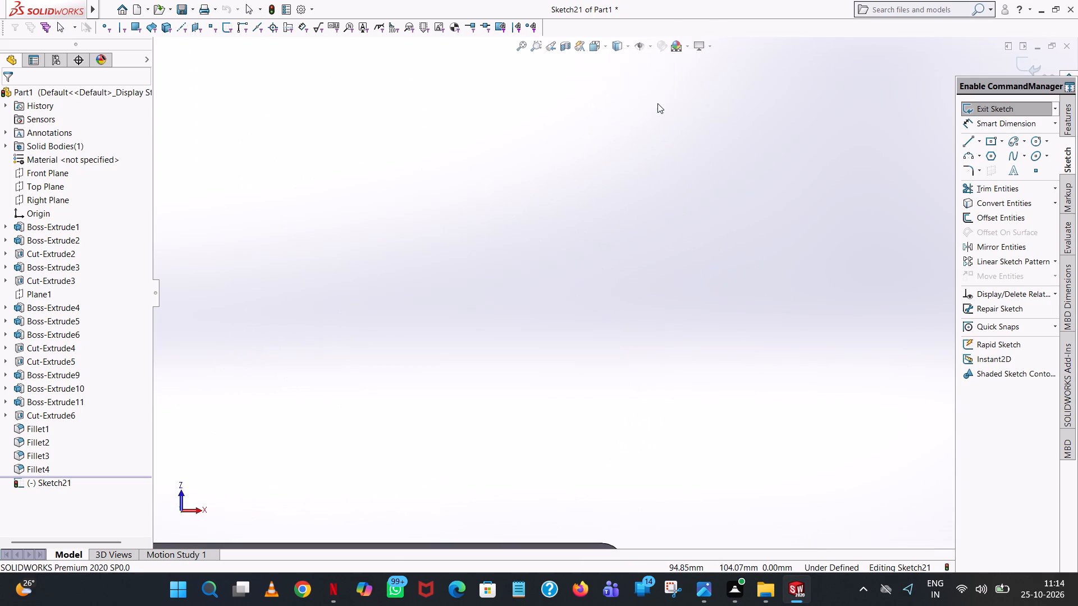
pyautogui.click(517, 40)
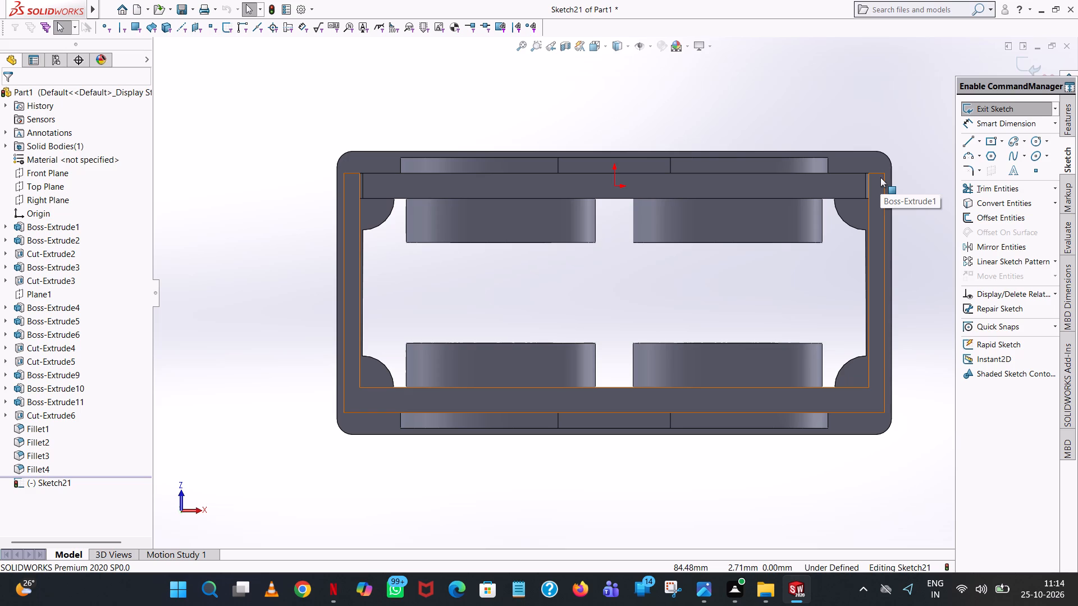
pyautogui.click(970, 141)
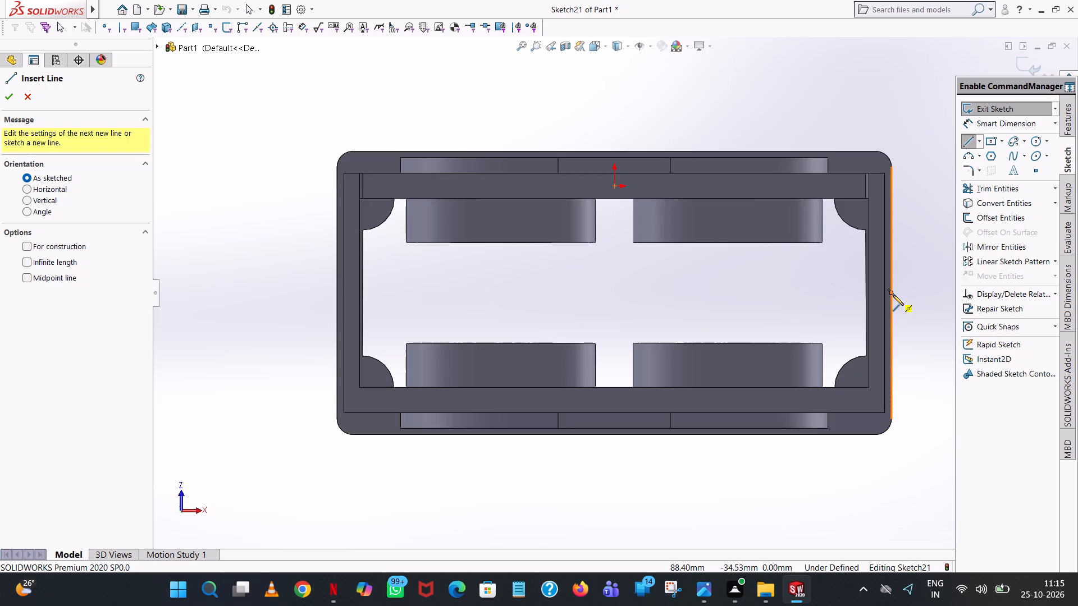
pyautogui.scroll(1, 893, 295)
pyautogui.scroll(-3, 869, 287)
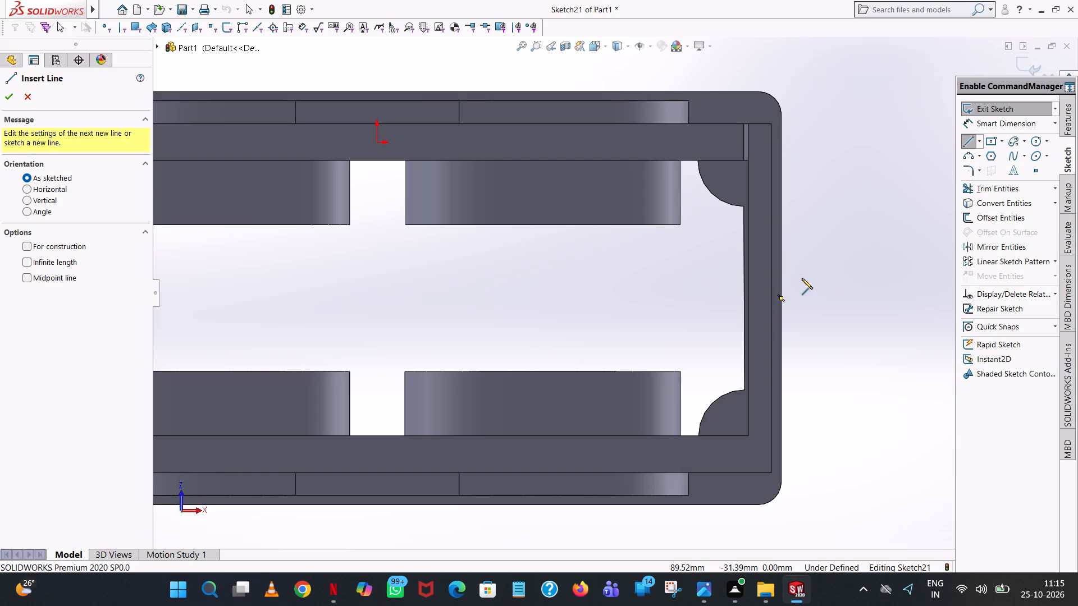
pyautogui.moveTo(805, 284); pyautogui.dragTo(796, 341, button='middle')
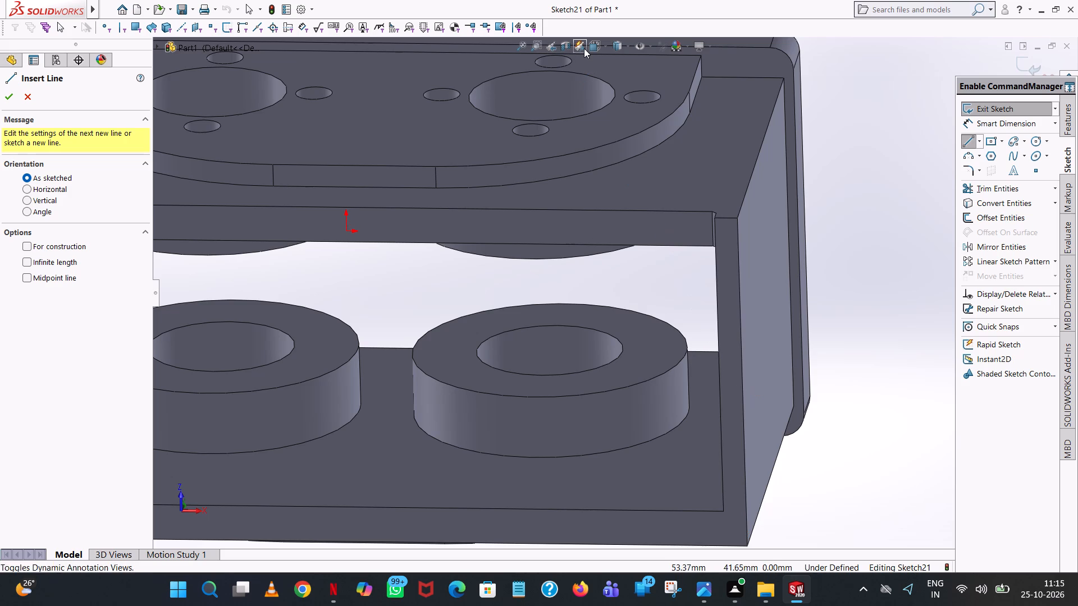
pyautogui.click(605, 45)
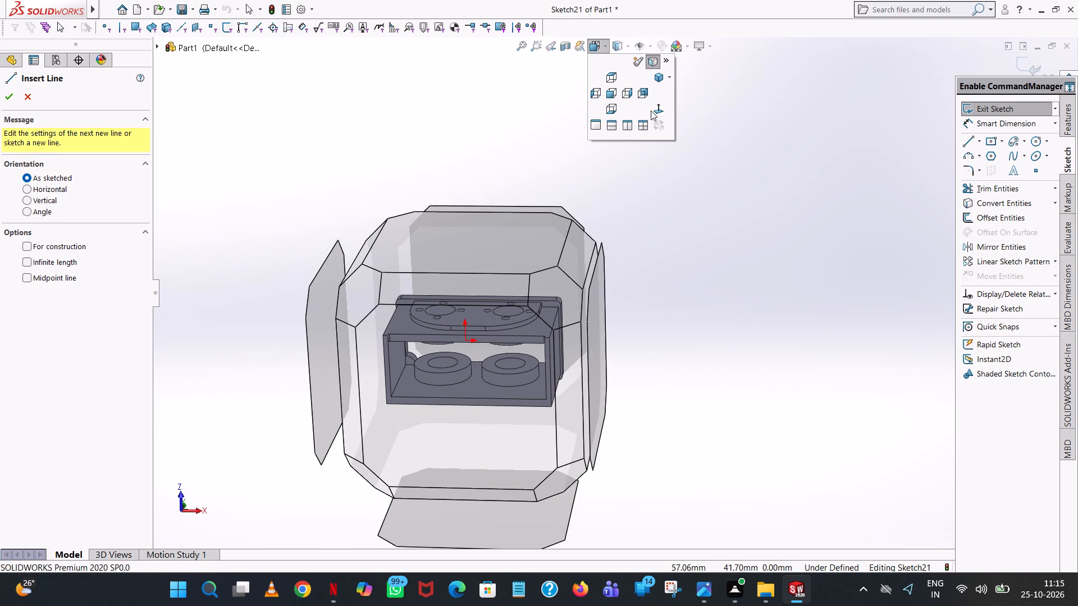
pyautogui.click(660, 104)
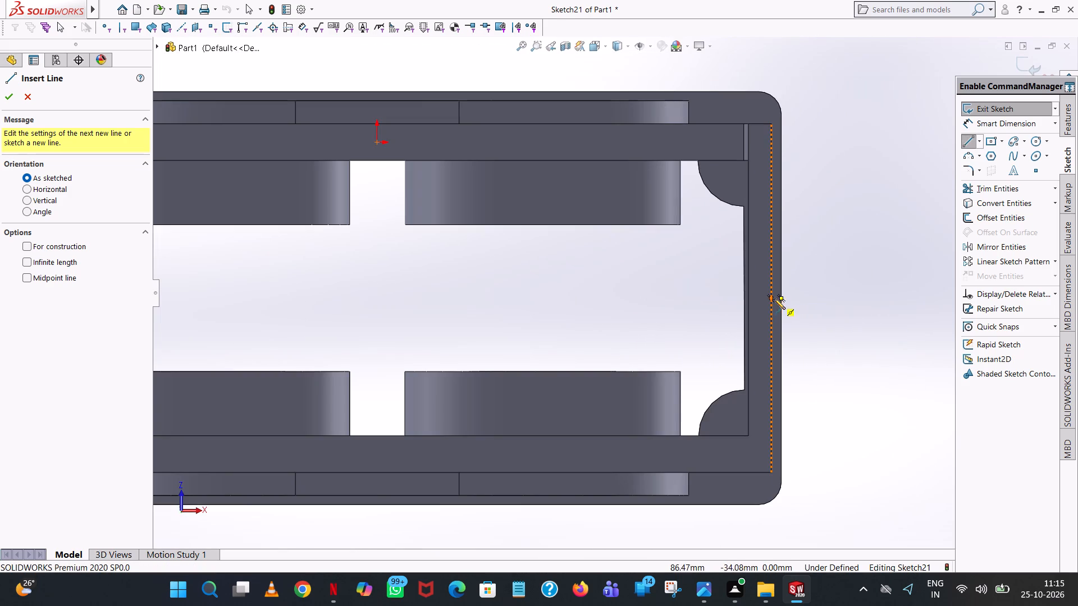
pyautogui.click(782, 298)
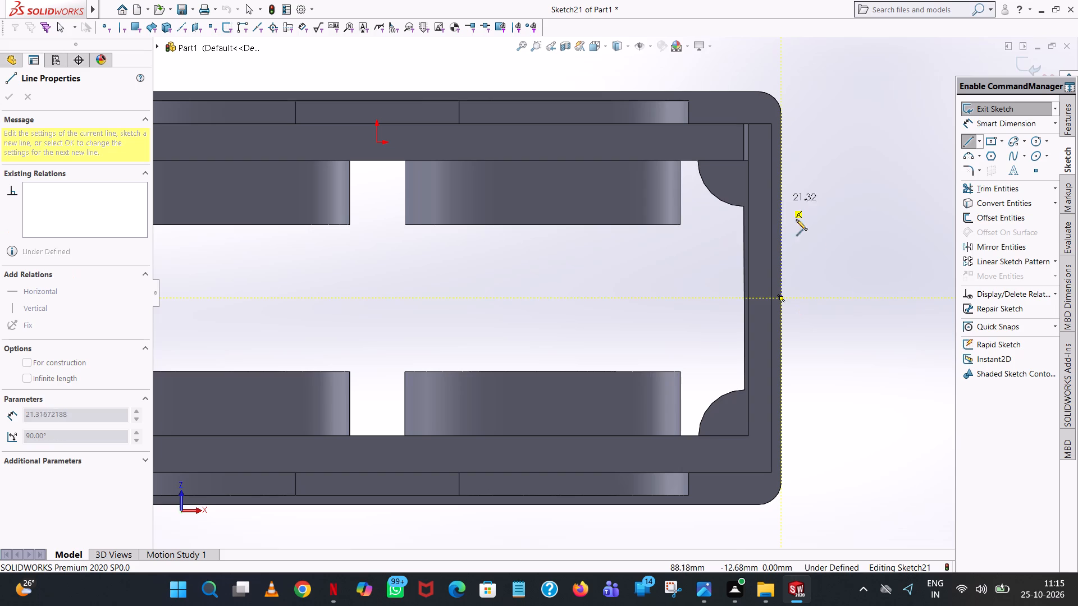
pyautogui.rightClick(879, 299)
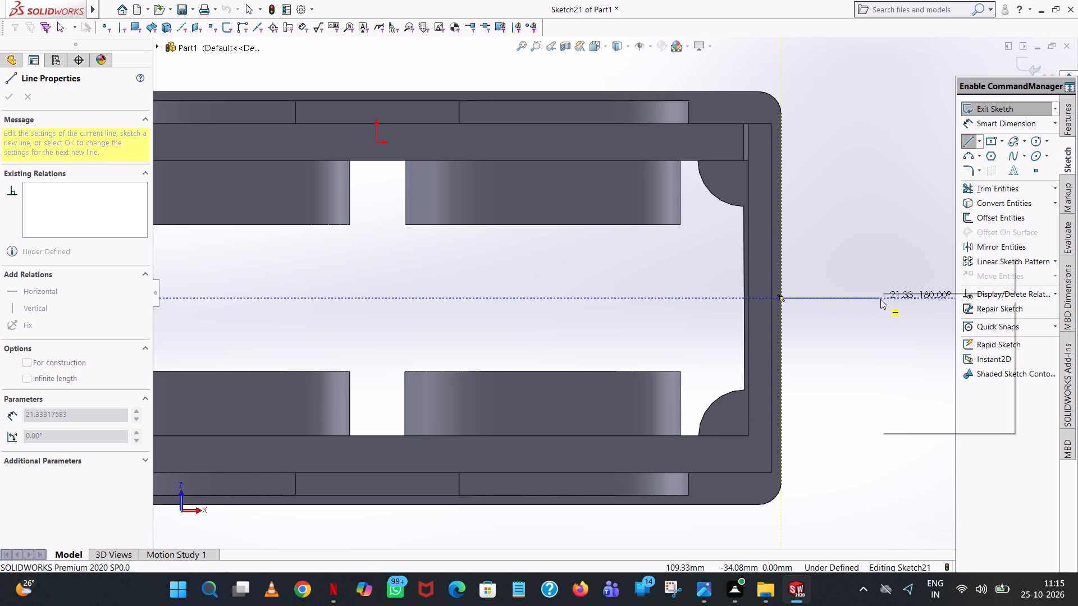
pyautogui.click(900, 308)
# Sketch a 34 mm vertical line down from the origin, continued by a 114 mm (228/2) horizontal line past the frame's right end.
pyautogui.click(967, 139)
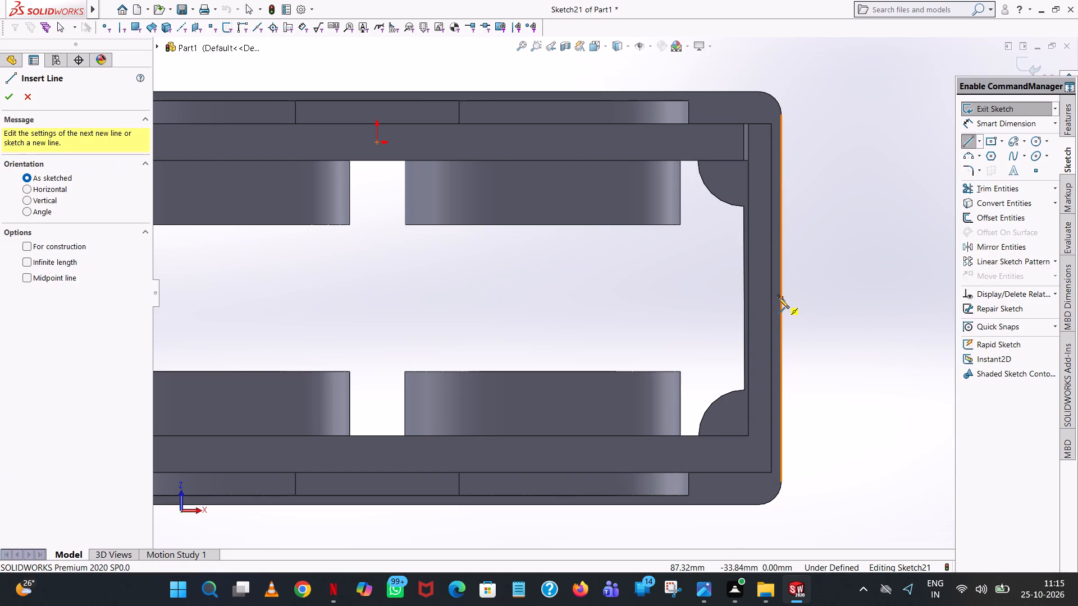
pyautogui.click(376, 141)
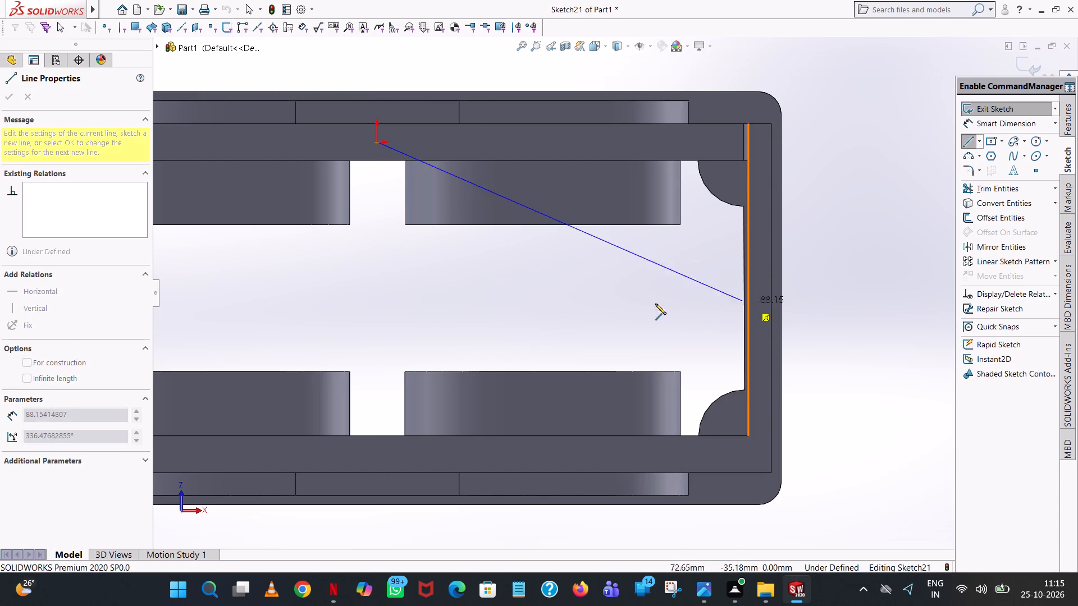
pyautogui.click(378, 297)
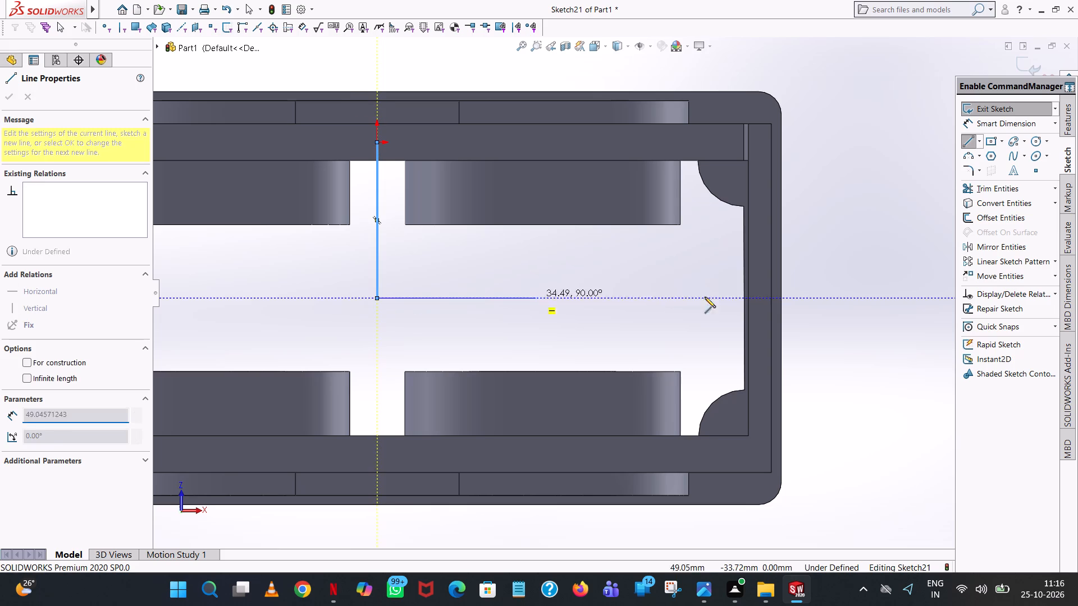
pyautogui.click(798, 298)
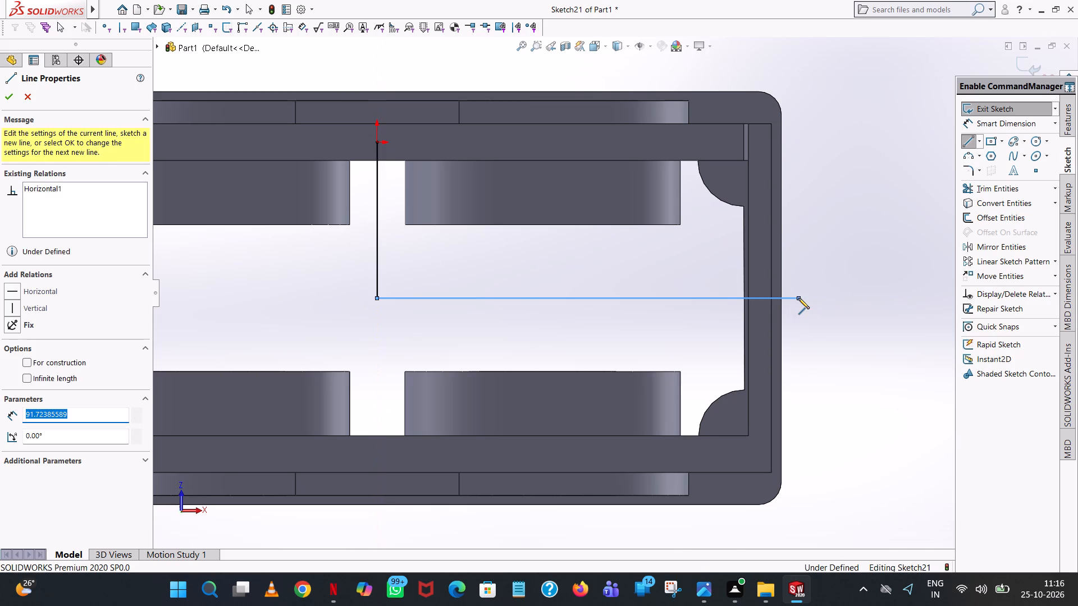
pyautogui.write('228/')
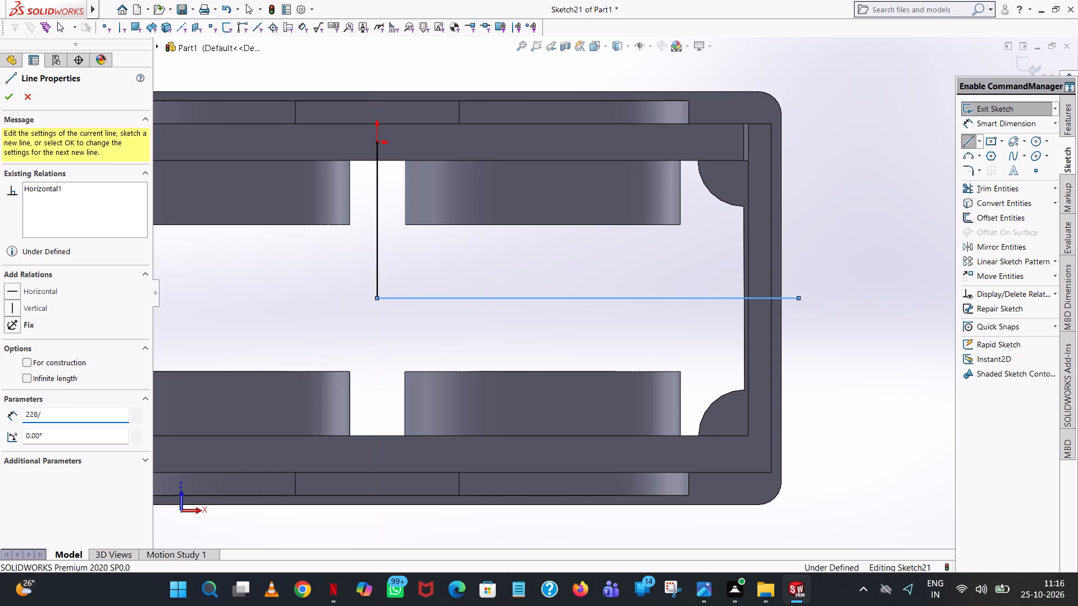
pyautogui.press('2')
pyautogui.press('Return')
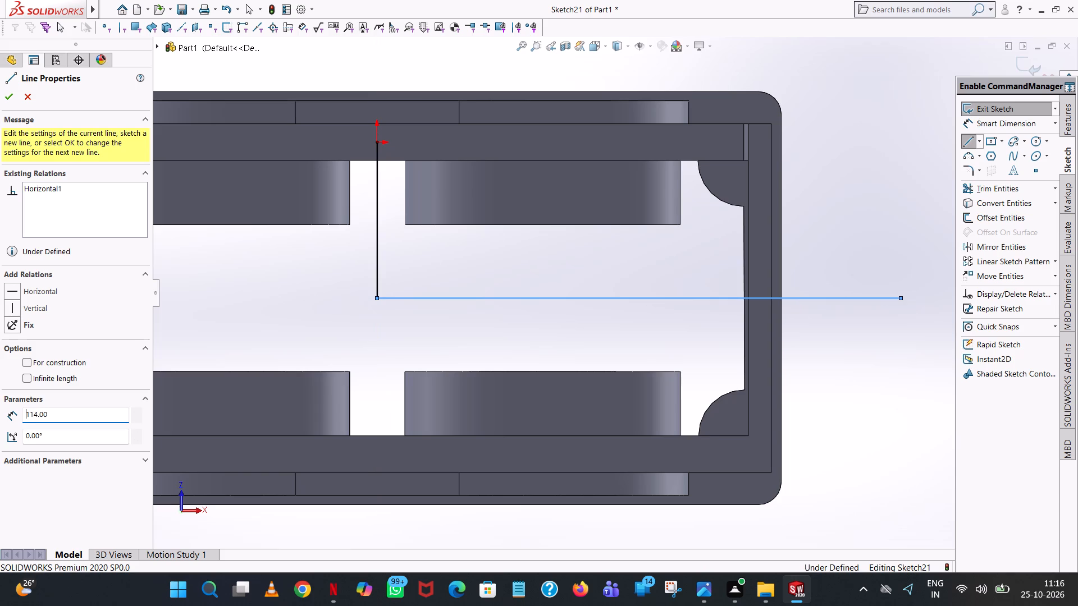
pyautogui.rightClick(798, 298)
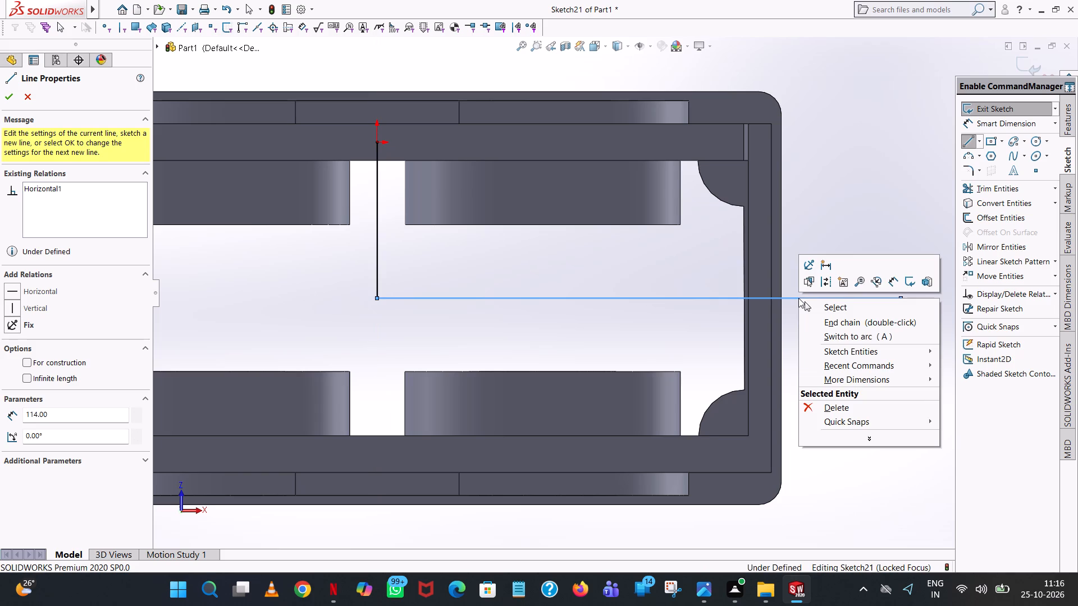
pyautogui.click(861, 314)
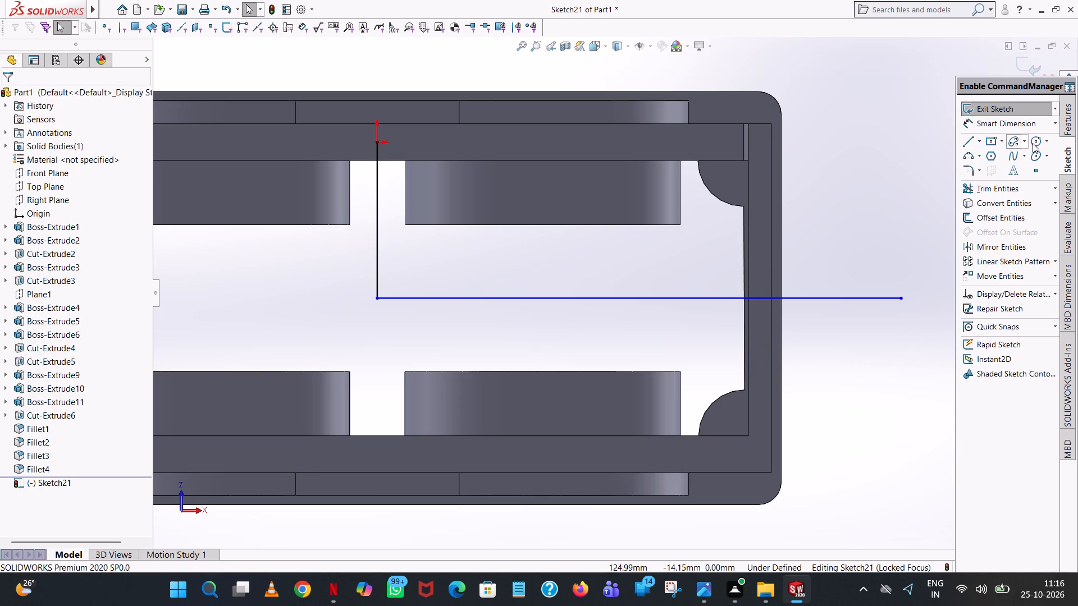
# Sketch a circle of 18 mm radius centred on the outer end of the 114 mm horizontal line.
pyautogui.click(1033, 143)
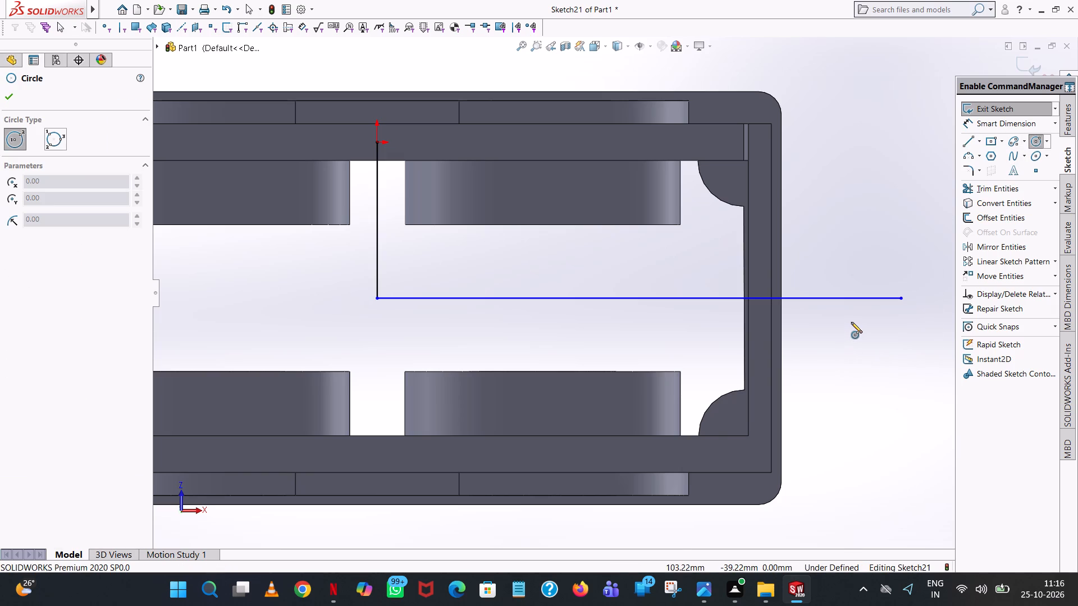
pyautogui.scroll(1, 851, 322)
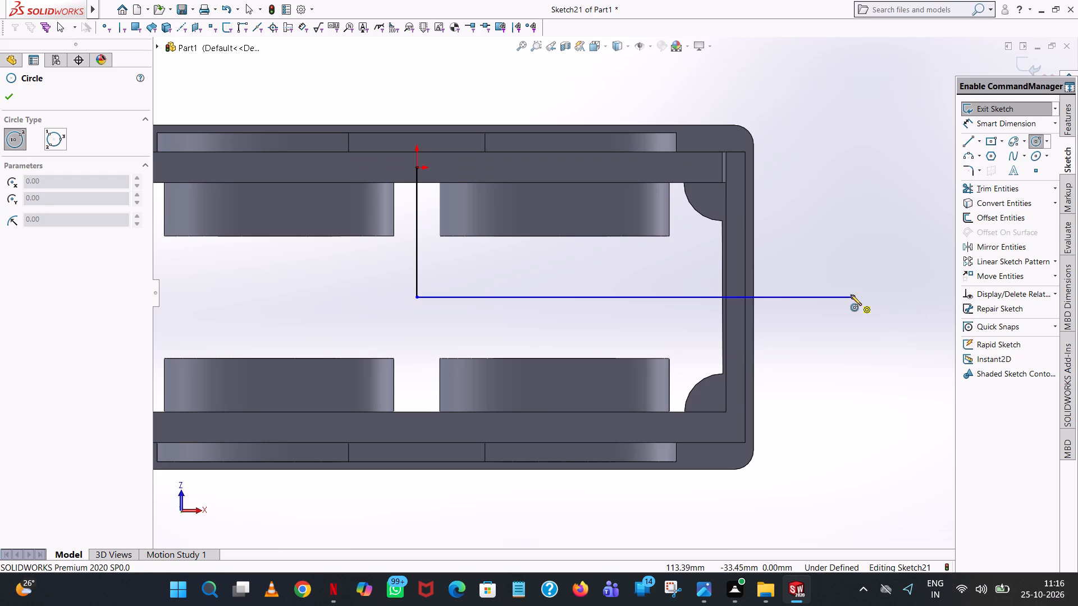
pyautogui.click(851, 295)
pyautogui.click(898, 242)
pyautogui.write('18')
pyautogui.press('Return')
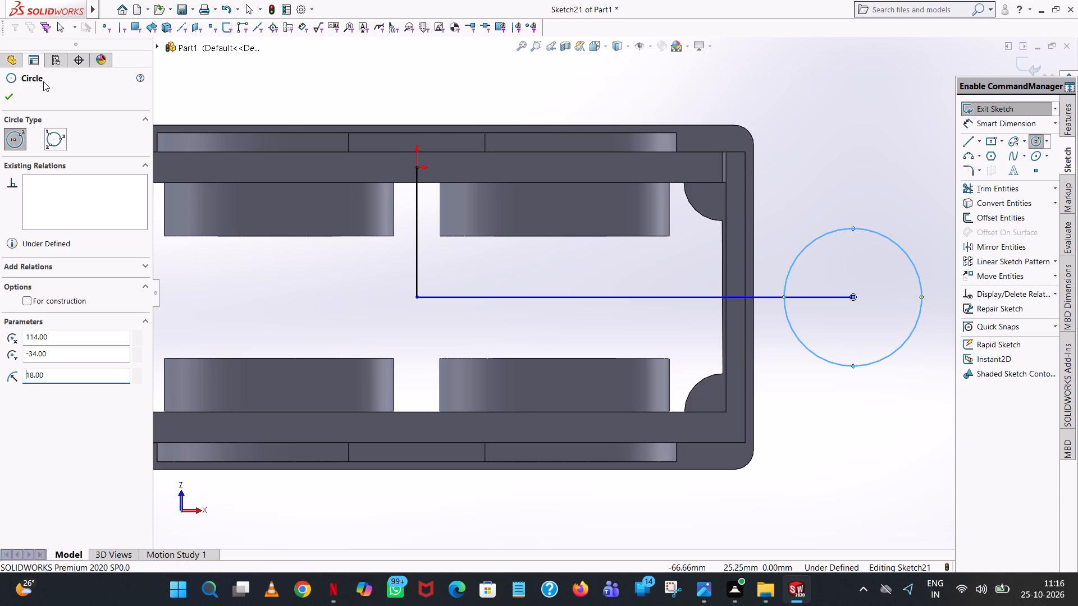
pyautogui.click(7, 99)
# Sketch a line 76/2 mm up the frame's right outer edge from its midpoint, then a sloping line to the circle's upper outer side.
pyautogui.click(968, 141)
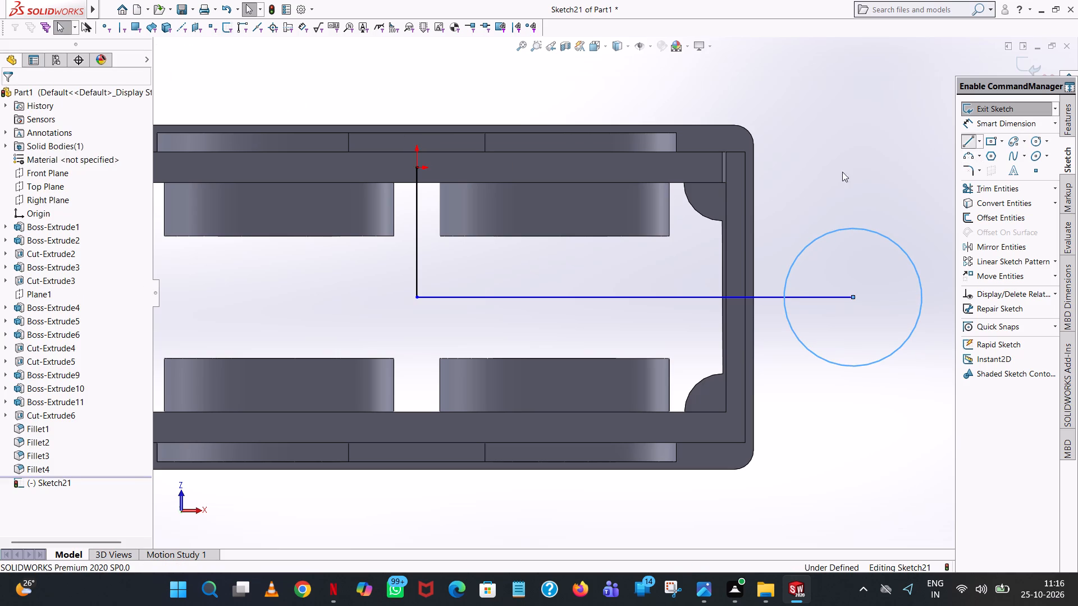
pyautogui.click(753, 297)
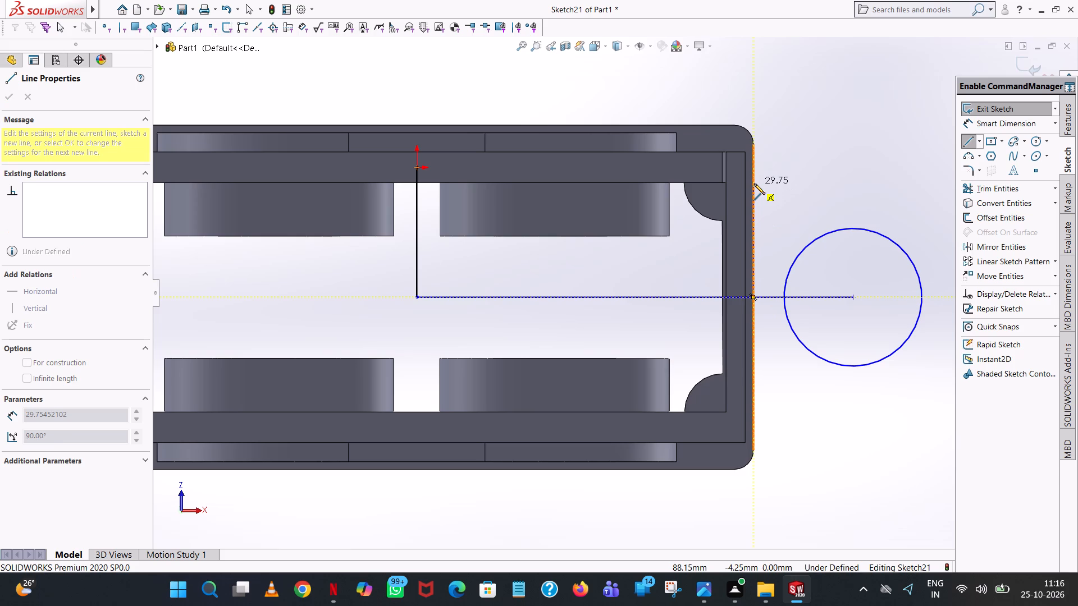
pyautogui.click(754, 183)
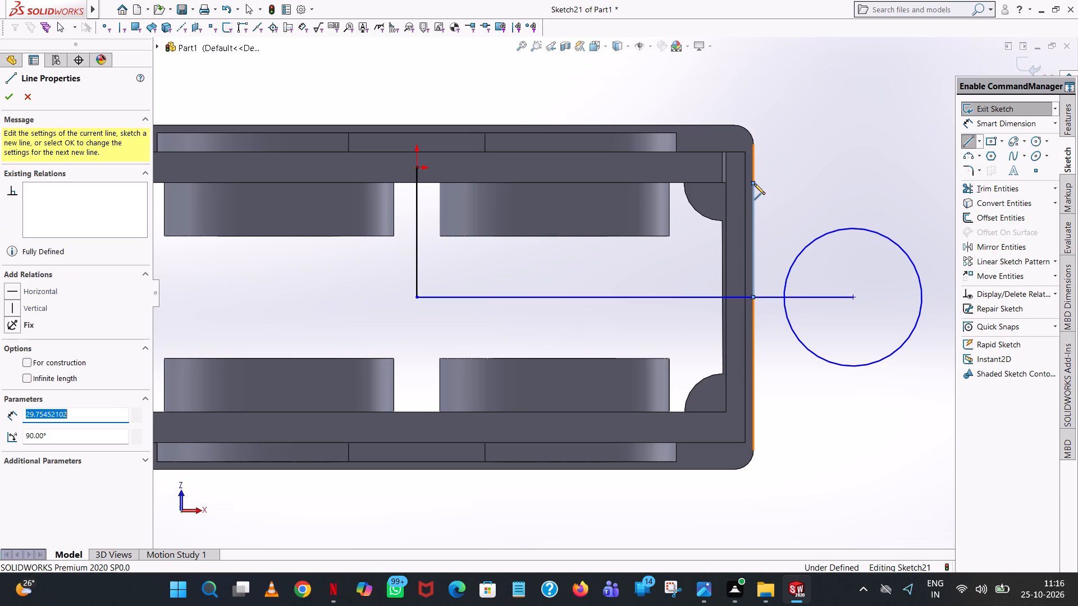
pyautogui.write('76/2')
pyautogui.press('Return')
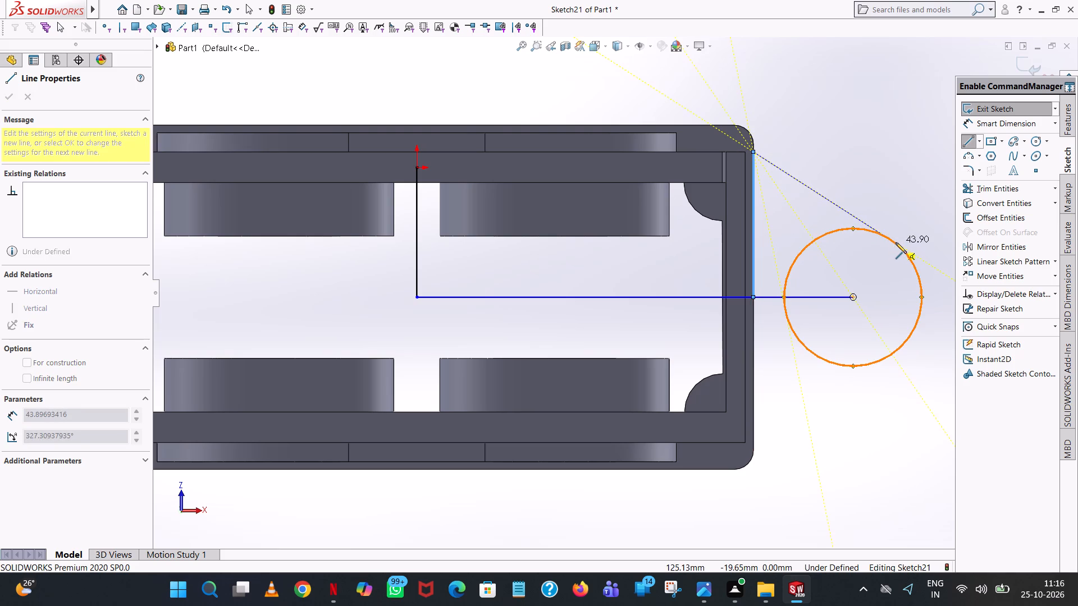
pyautogui.click(896, 242)
pyautogui.rightClick(896, 242)
pyautogui.click(938, 251)
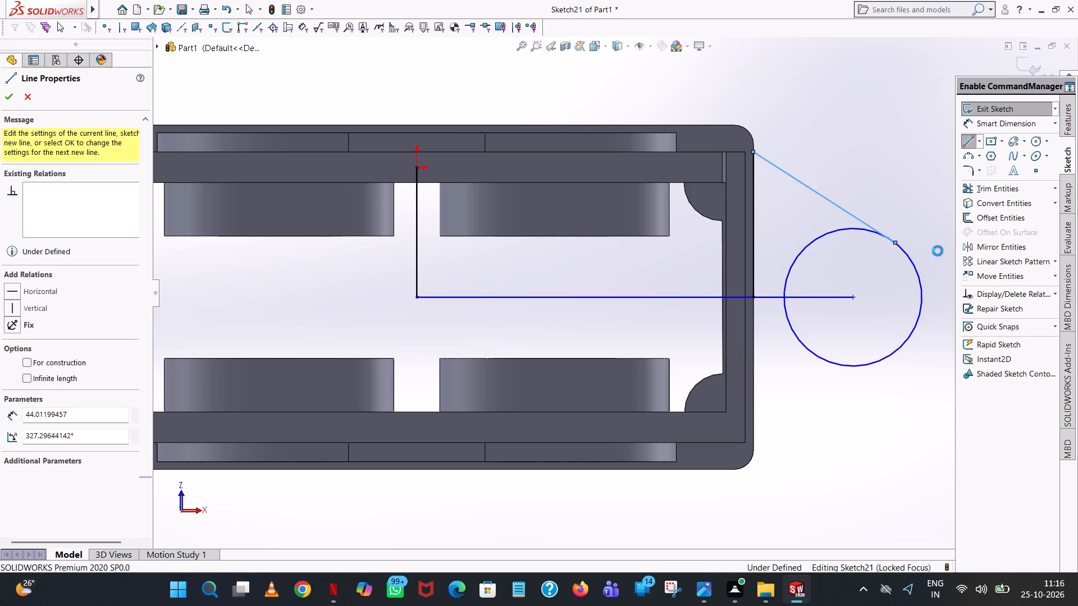
# Sketch a line 76/2 mm down the frame's right outer edge from its midpoint, then a sloping line to the circle's lower outer side.
pyautogui.click(969, 139)
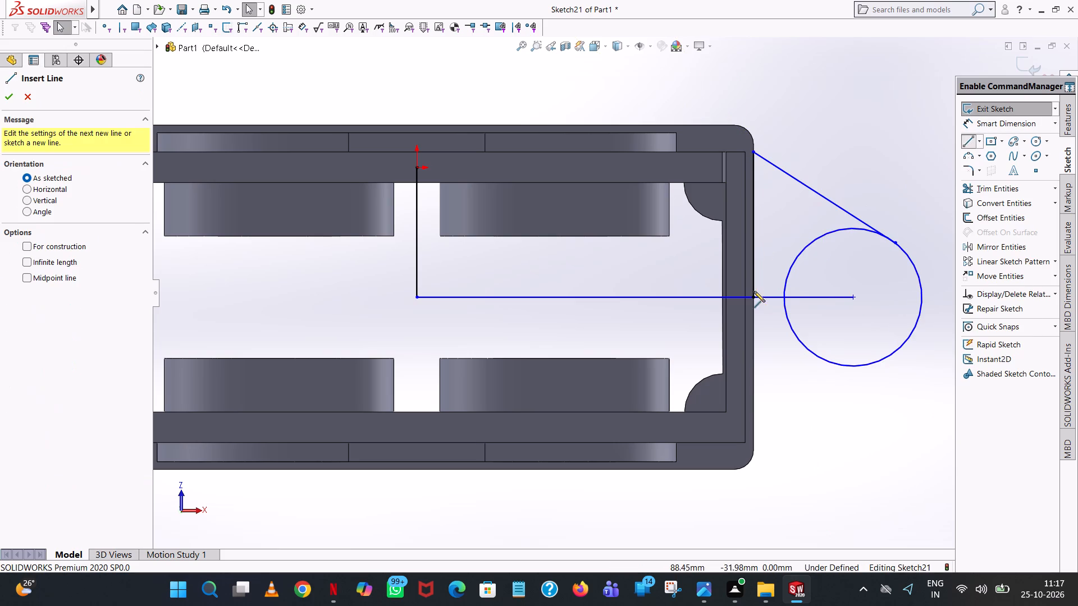
pyautogui.click(752, 300)
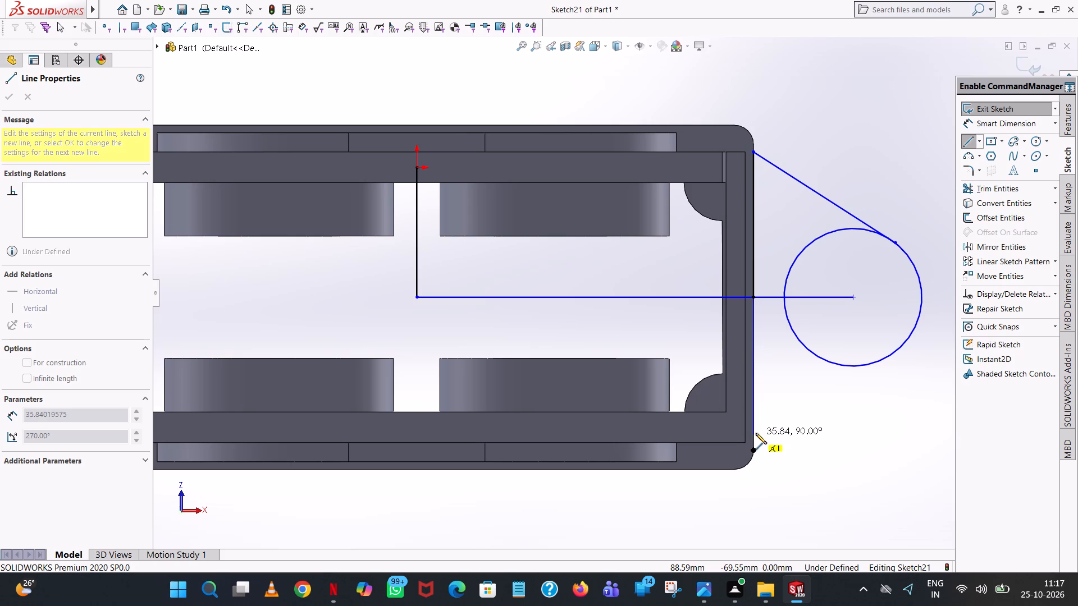
pyautogui.click(756, 433)
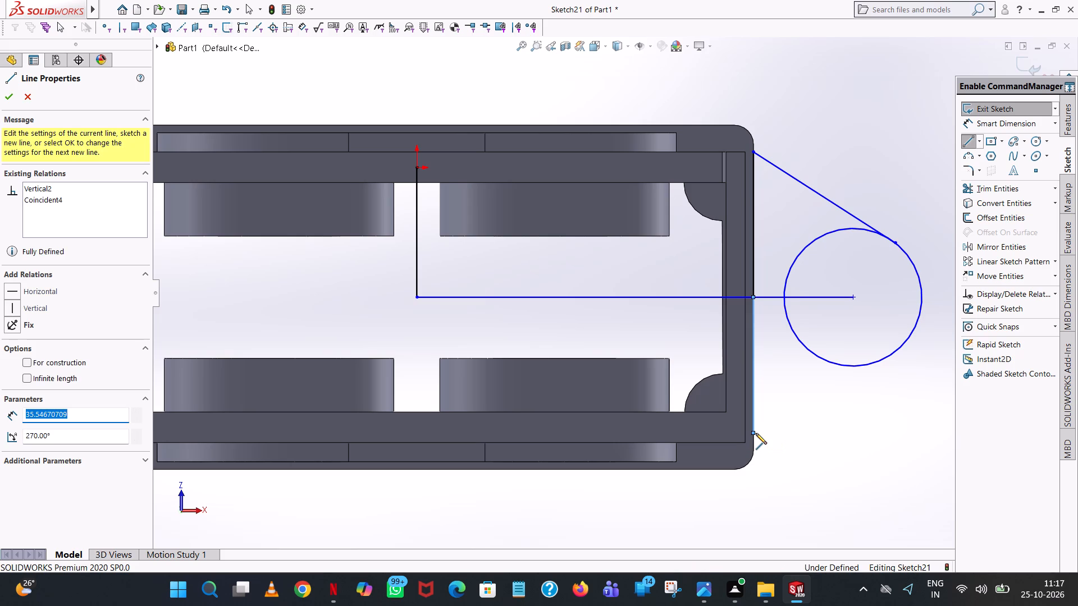
pyautogui.press('7')
pyautogui.press('9')
pyautogui.press('BackSpace')
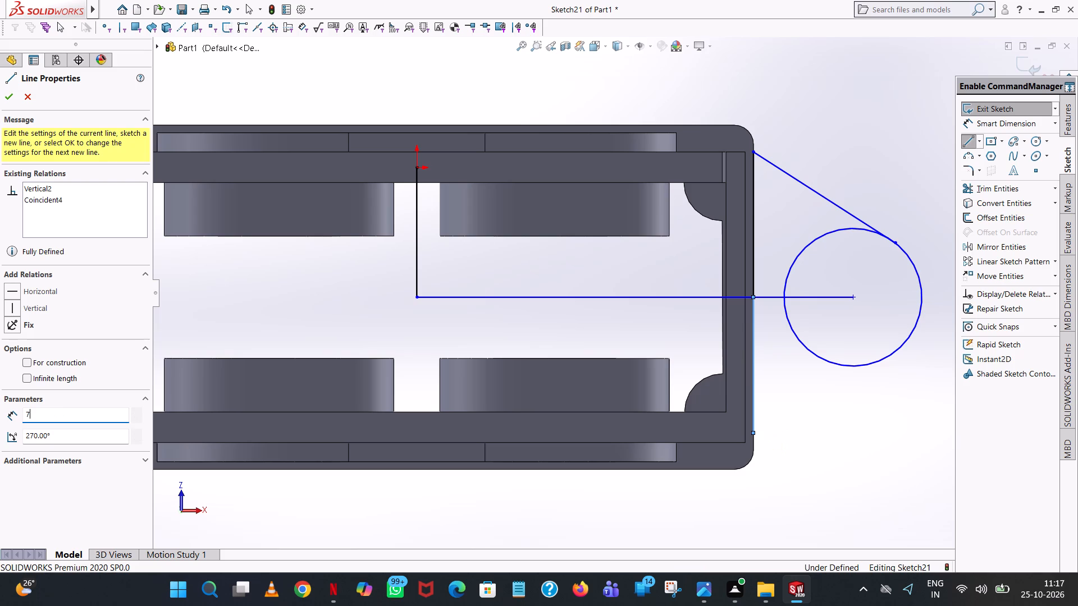
pyautogui.write('6/2')
pyautogui.press('Return')
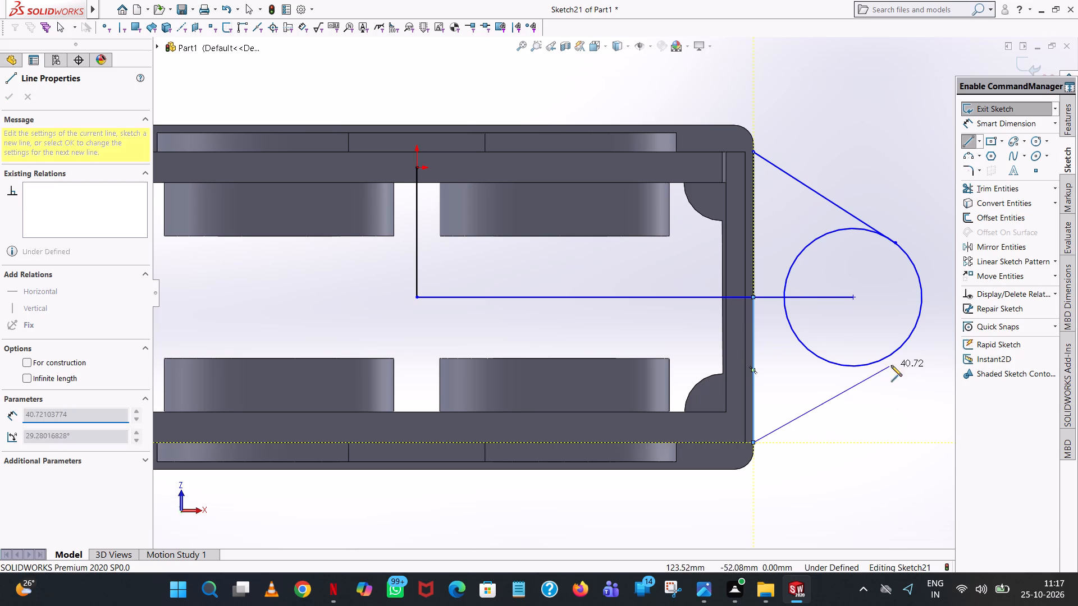
pyautogui.click(896, 350)
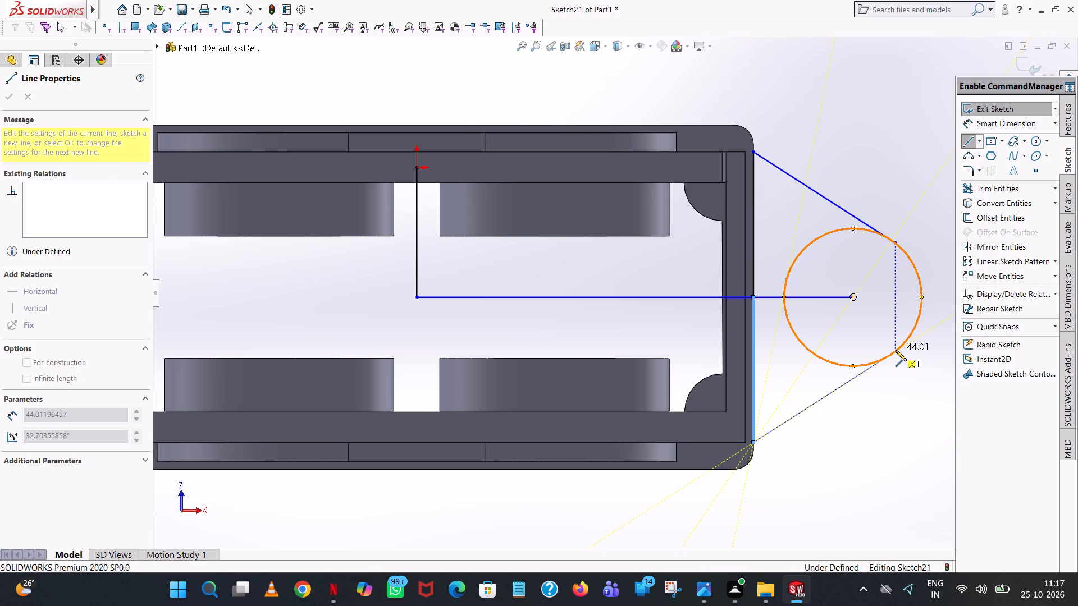
pyautogui.rightClick(896, 350)
pyautogui.click(924, 355)
# Trim away the 34 mm and 114 mm guide lines and the circle's inner portion facing the frame, leaving the outer arc.
pyautogui.moveTo(916, 309); pyautogui.dragTo(879, 448, button='middle')
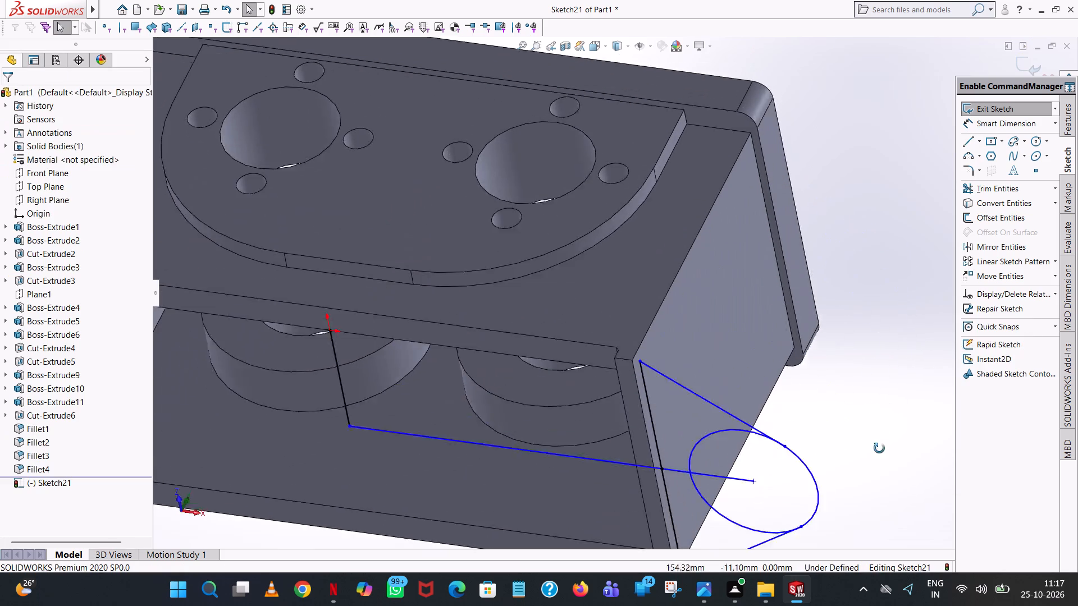
pyautogui.moveTo(879, 448); pyautogui.dragTo(709, 409, button='middle')
pyautogui.scroll(1, 849, 499)
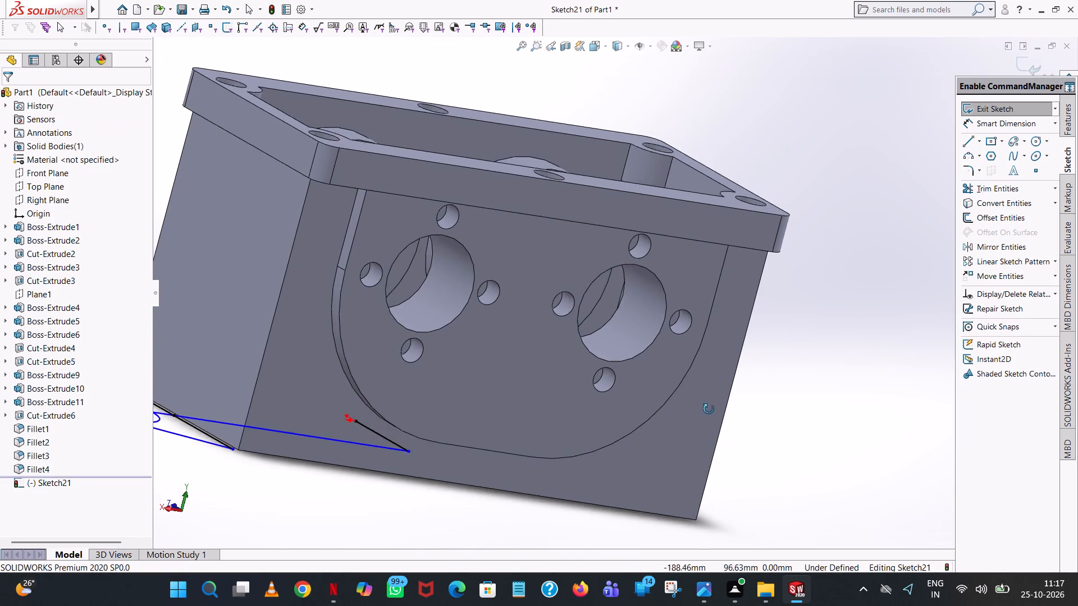
pyautogui.moveTo(709, 409); pyautogui.dragTo(755, 280, button='middle')
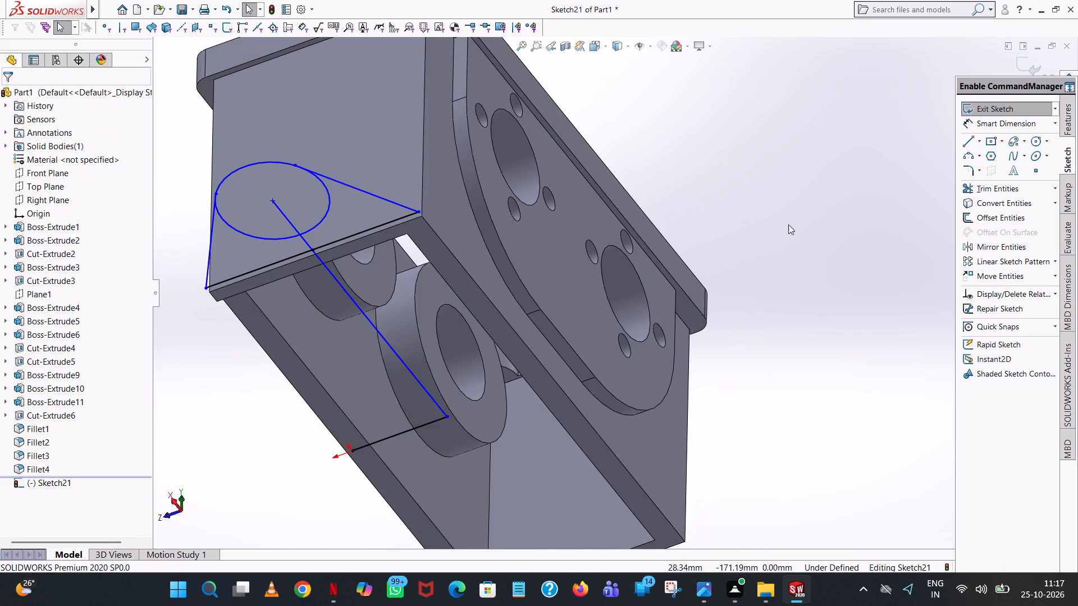
pyautogui.moveTo(815, 188); pyautogui.dragTo(817, 182, button='middle')
pyautogui.click(987, 186)
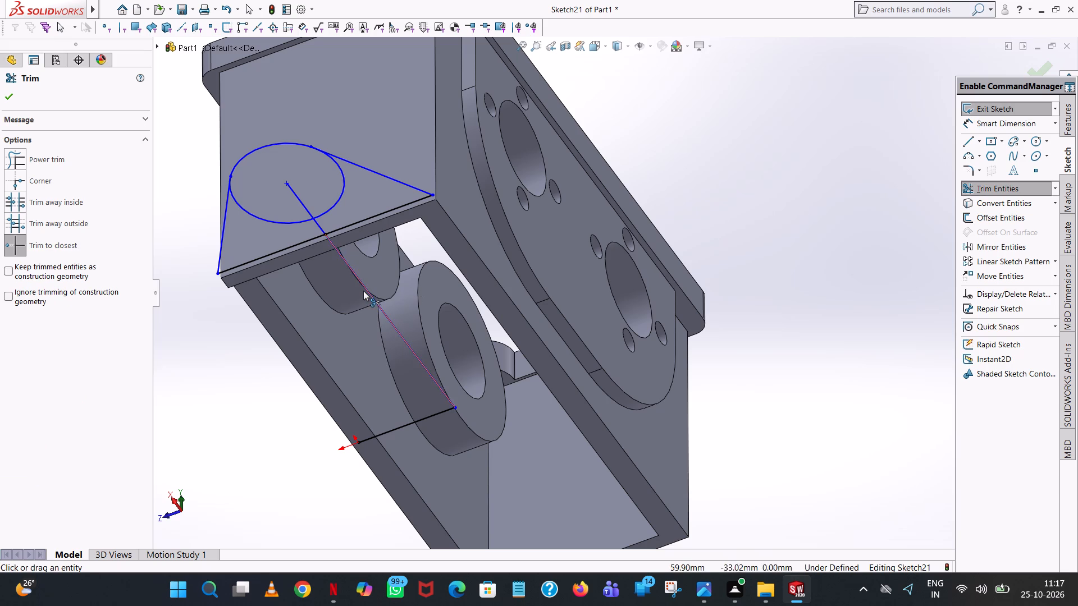
pyautogui.click(363, 291)
pyautogui.click(366, 287)
pyautogui.click(423, 419)
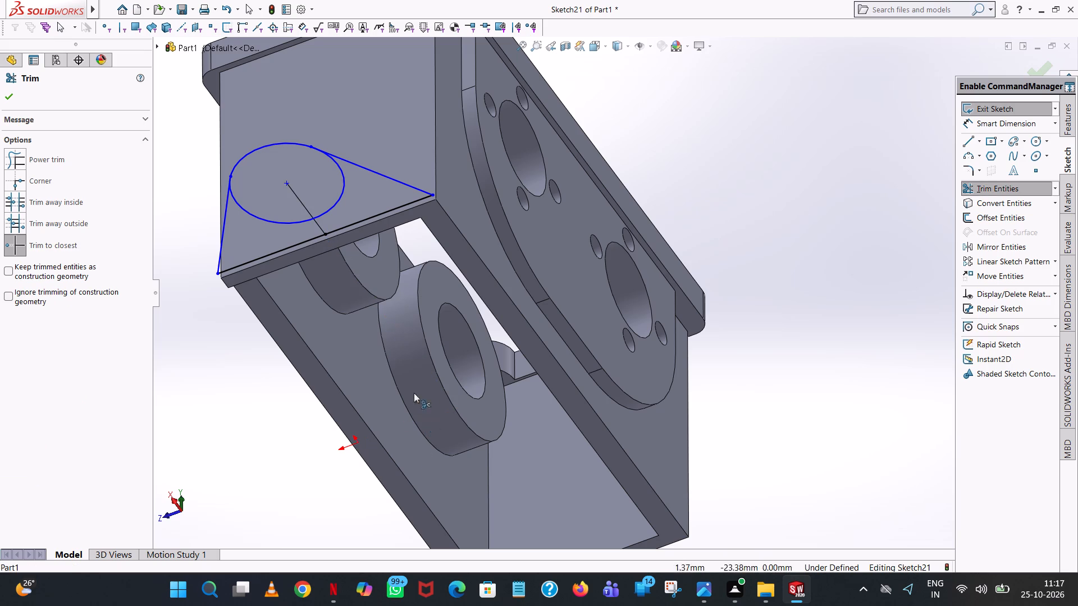
pyautogui.scroll(-6, 319, 256)
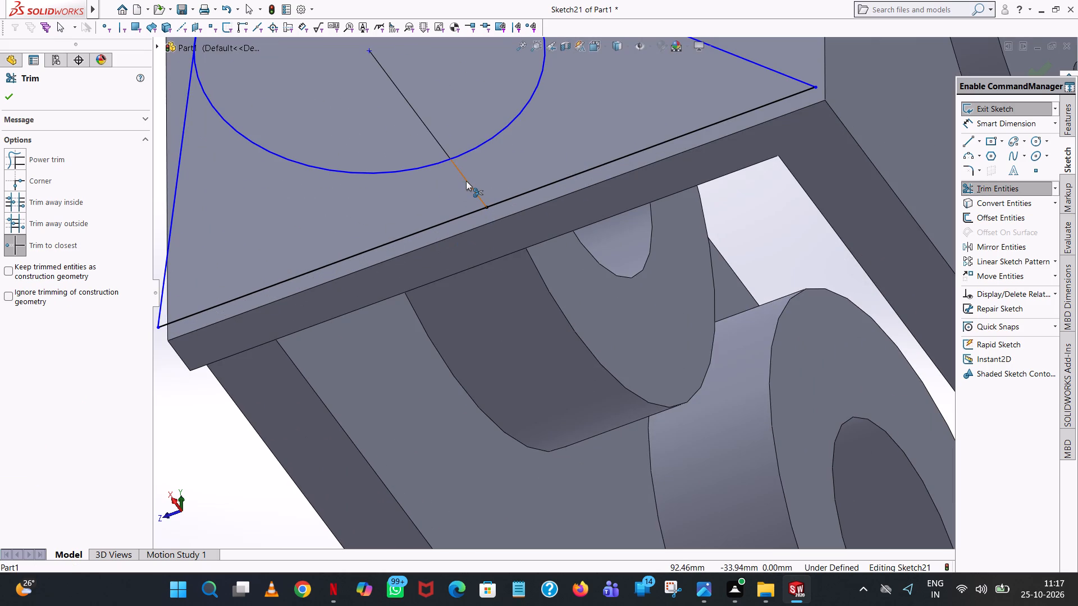
pyautogui.click(466, 181)
pyautogui.click(427, 128)
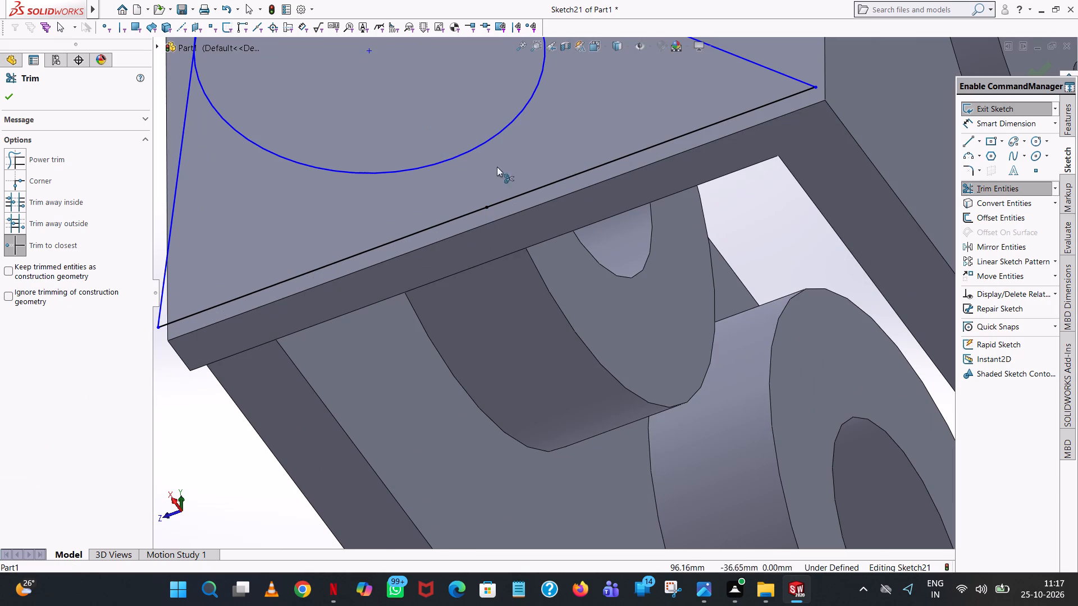
pyautogui.click(482, 143)
# Dimension the radius of the lug profile's outer arc.
pyautogui.scroll(6, 482, 143)
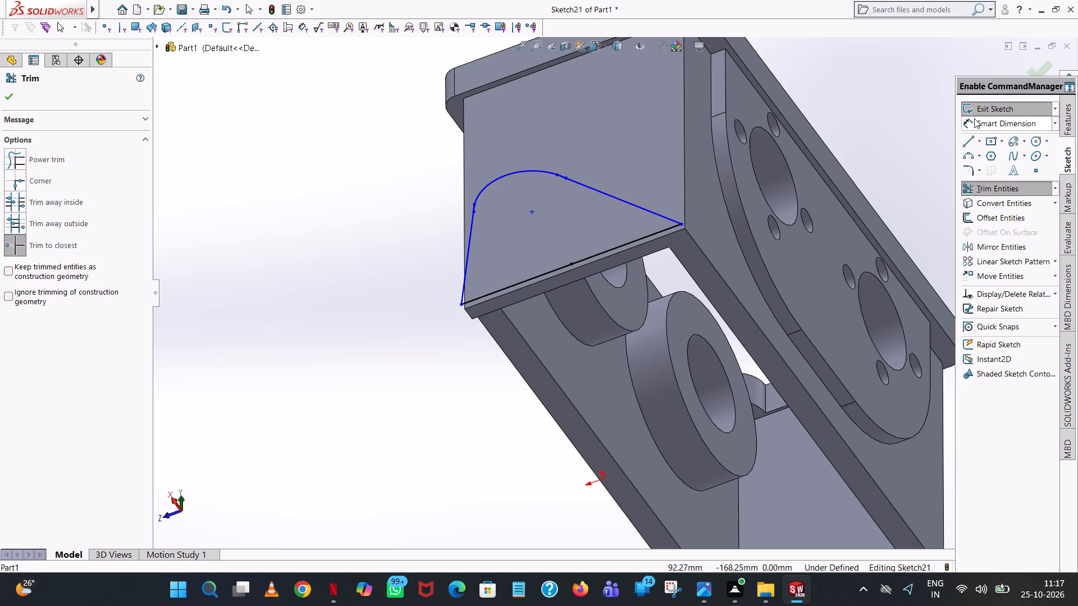
pyautogui.click(974, 119)
pyautogui.click(512, 174)
pyautogui.click(297, 121)
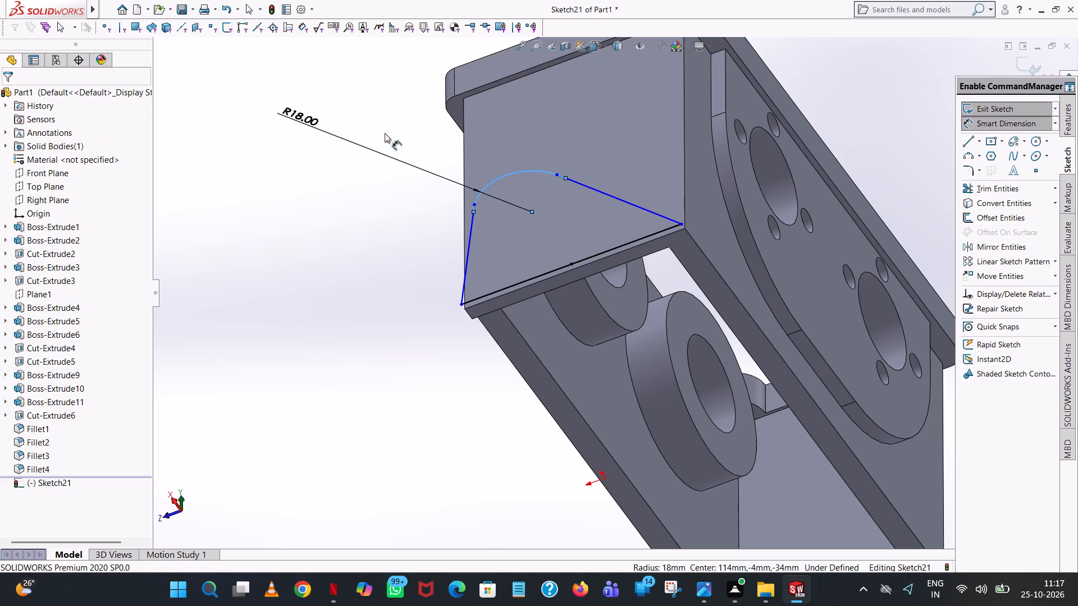
pyautogui.click(249, 108)
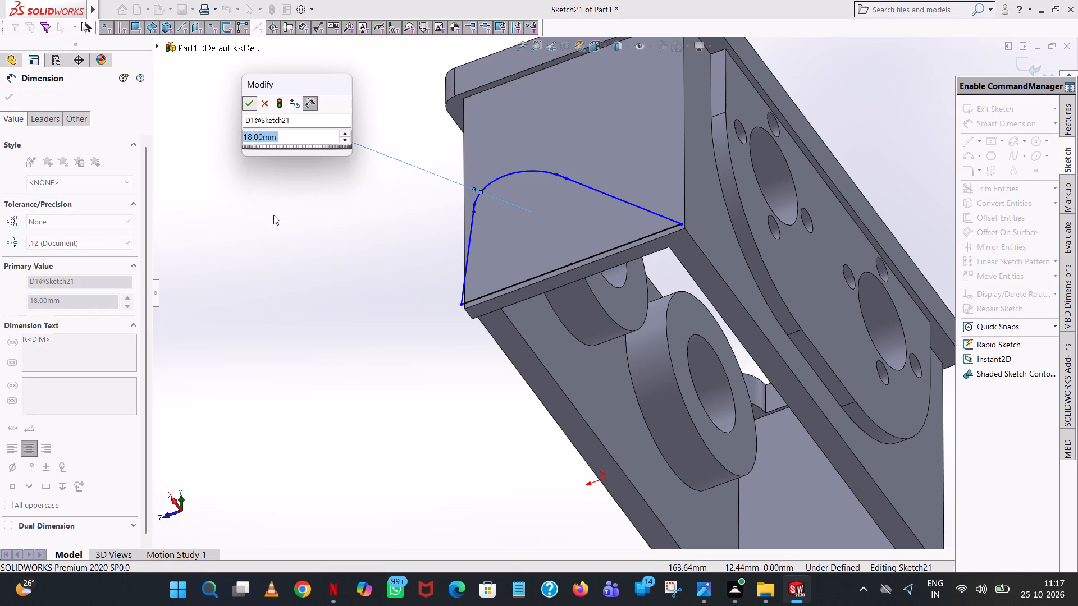
pyautogui.click(296, 247)
# Trim the overlapping slivers where the two sloping lines meet the outer arc.
pyautogui.scroll(-8, 472, 208)
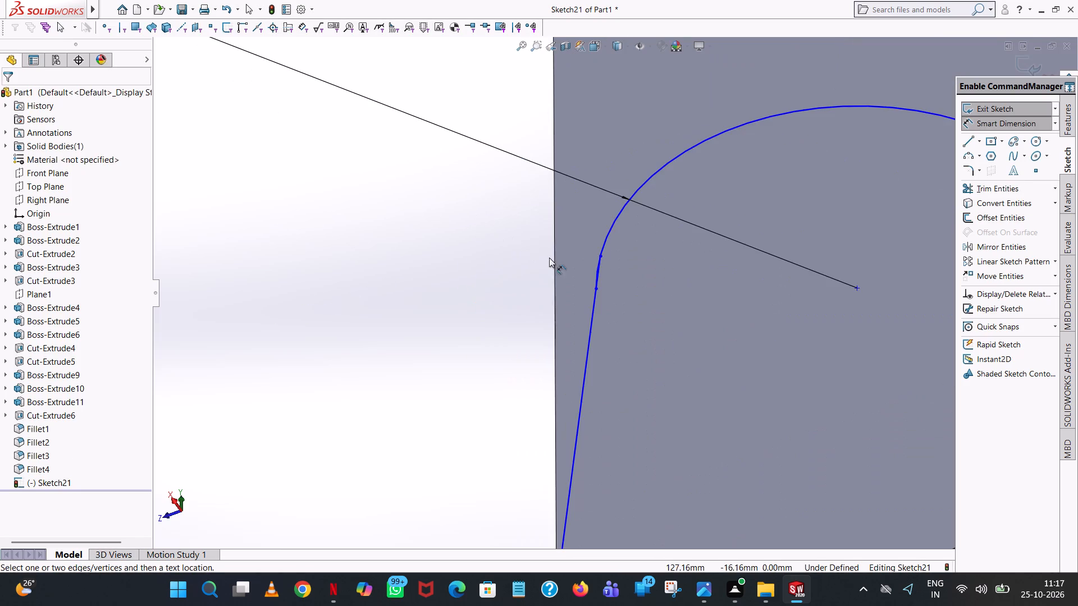
pyautogui.scroll(-5, 592, 258)
pyautogui.scroll(-3, 633, 295)
pyautogui.click(988, 189)
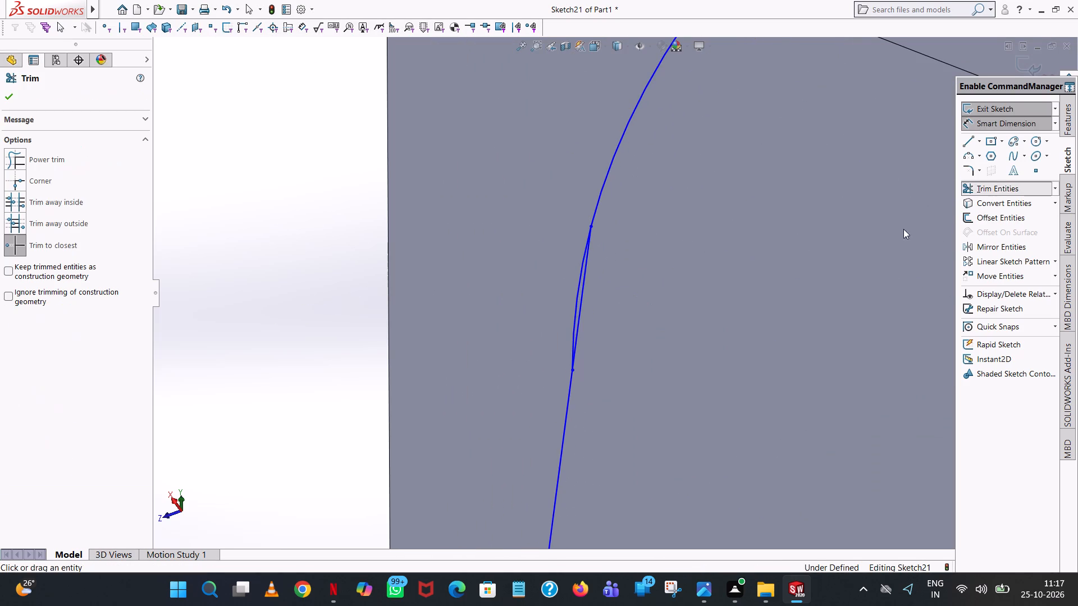
pyautogui.click(577, 292)
pyautogui.scroll(13, 718, 284)
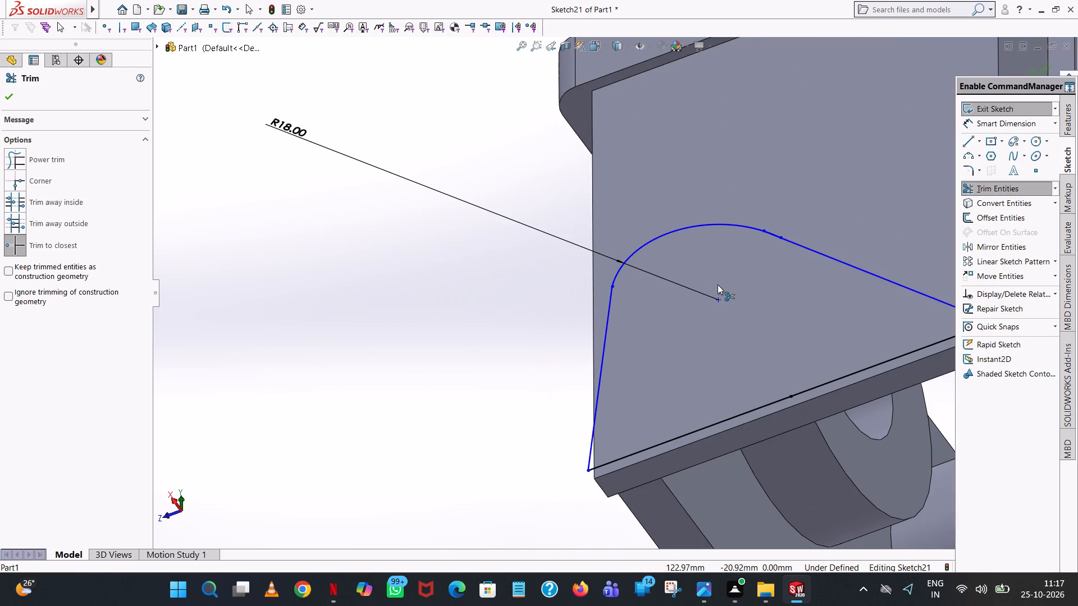
pyautogui.scroll(-6, 785, 247)
pyautogui.scroll(-6, 687, 241)
pyautogui.scroll(-4, 552, 244)
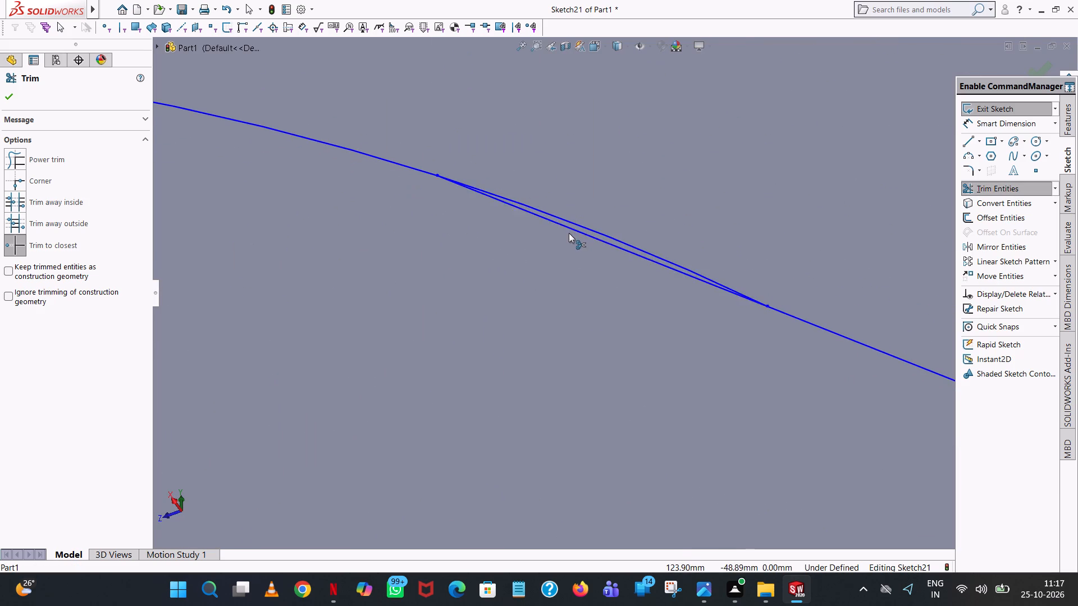
pyautogui.click(587, 228)
# Dimension the X-direction extent of the sloping line on the lug profile's -Z side.
pyautogui.scroll(7, 586, 228)
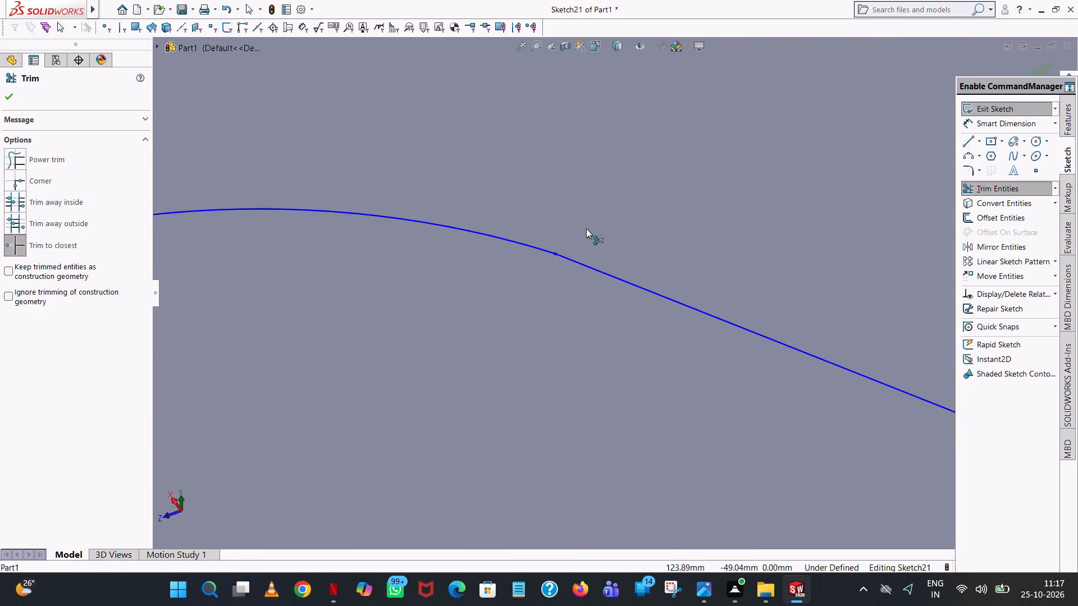
pyautogui.scroll(13, 586, 228)
pyautogui.click(1008, 123)
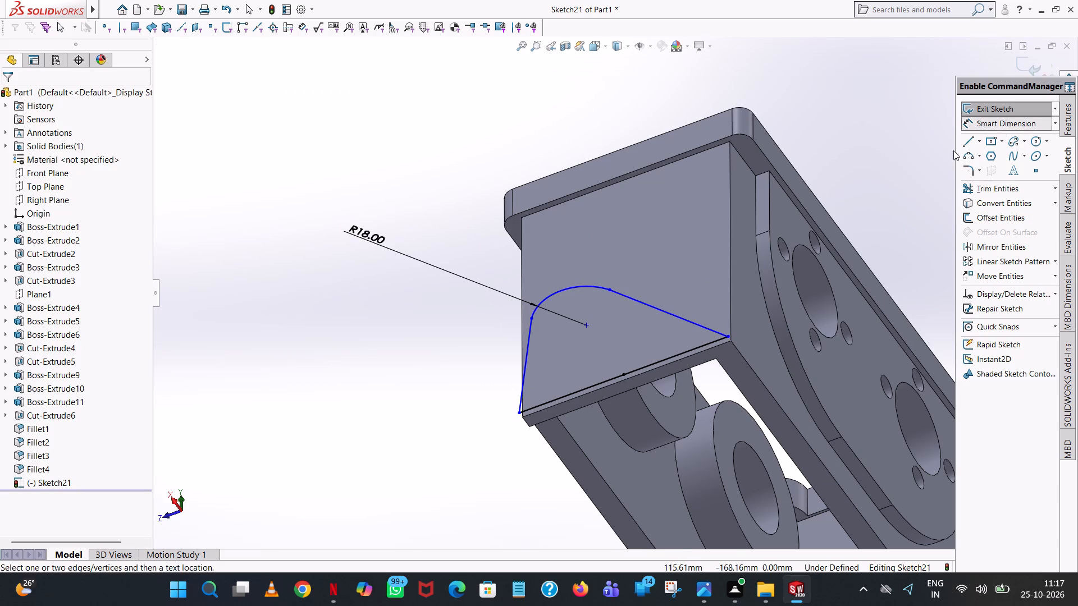
pyautogui.click(672, 316)
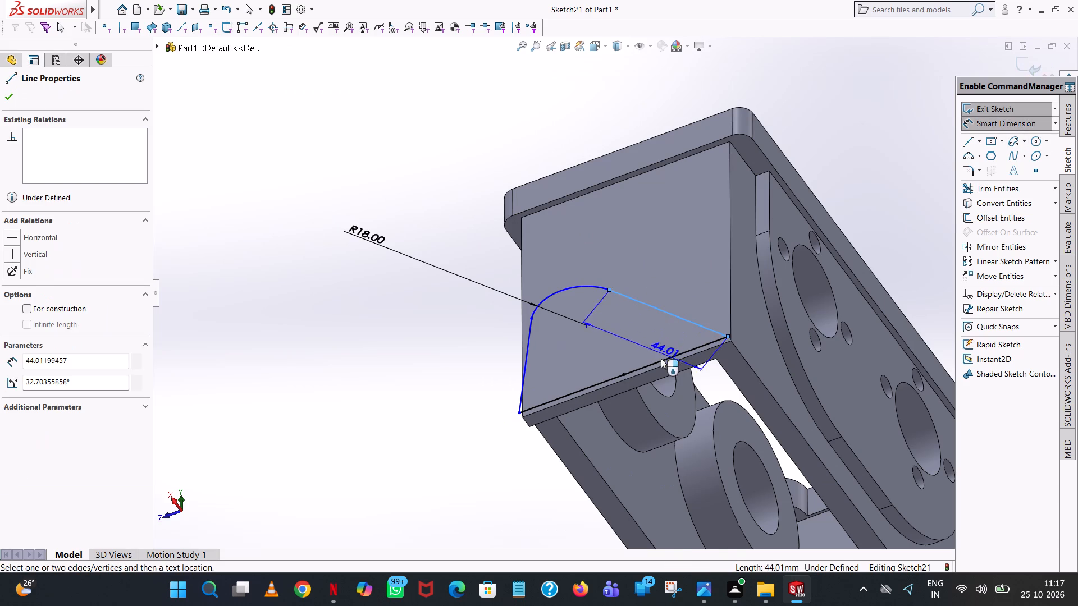
pyautogui.click(661, 360)
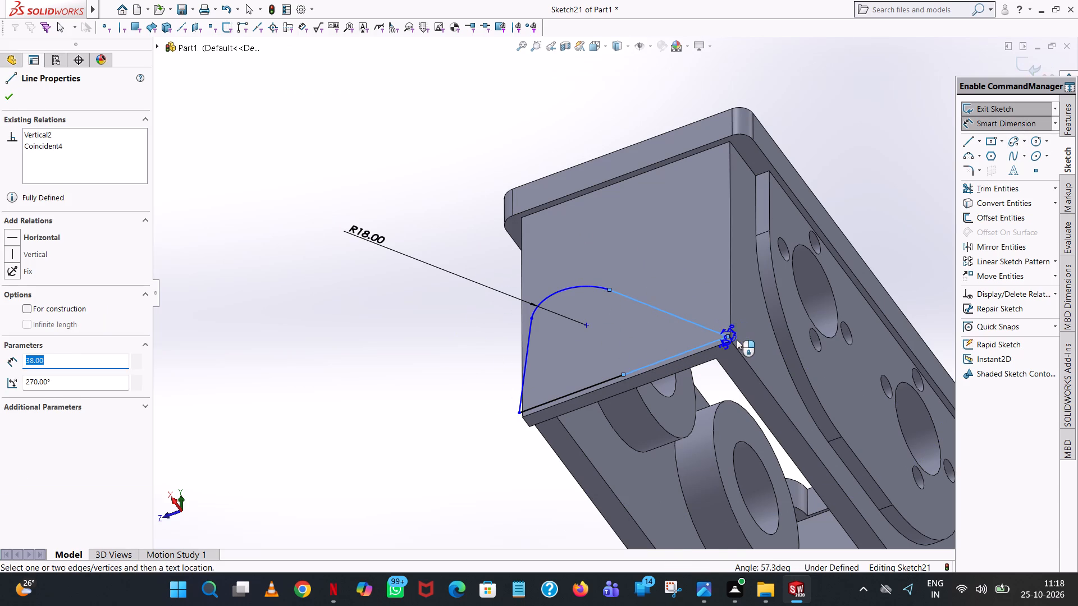
pyautogui.press('Escape')
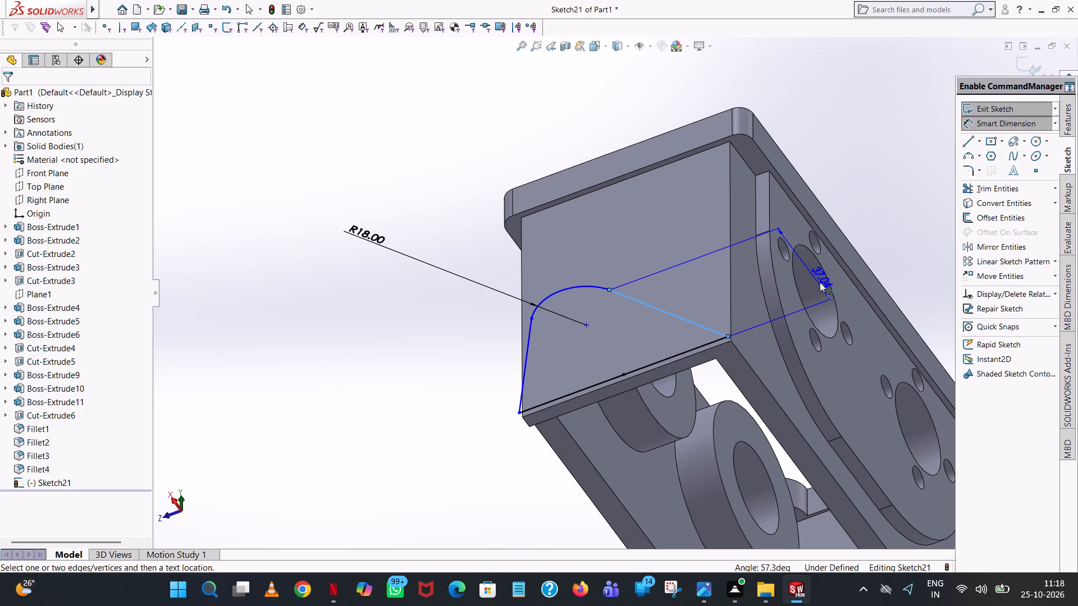
pyautogui.click(820, 282)
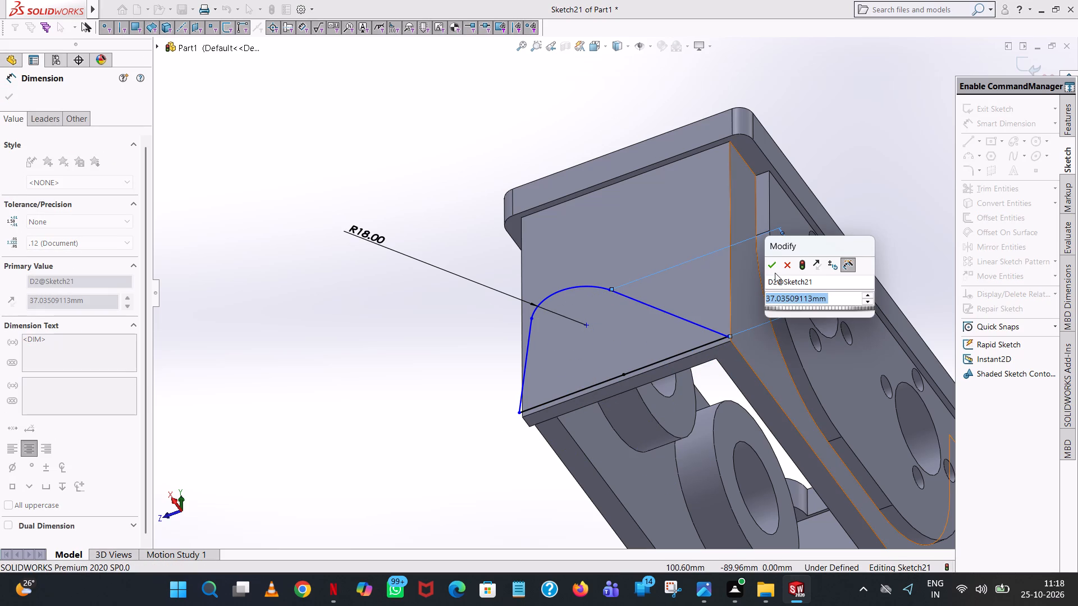
pyautogui.click(773, 270)
pyautogui.click(863, 135)
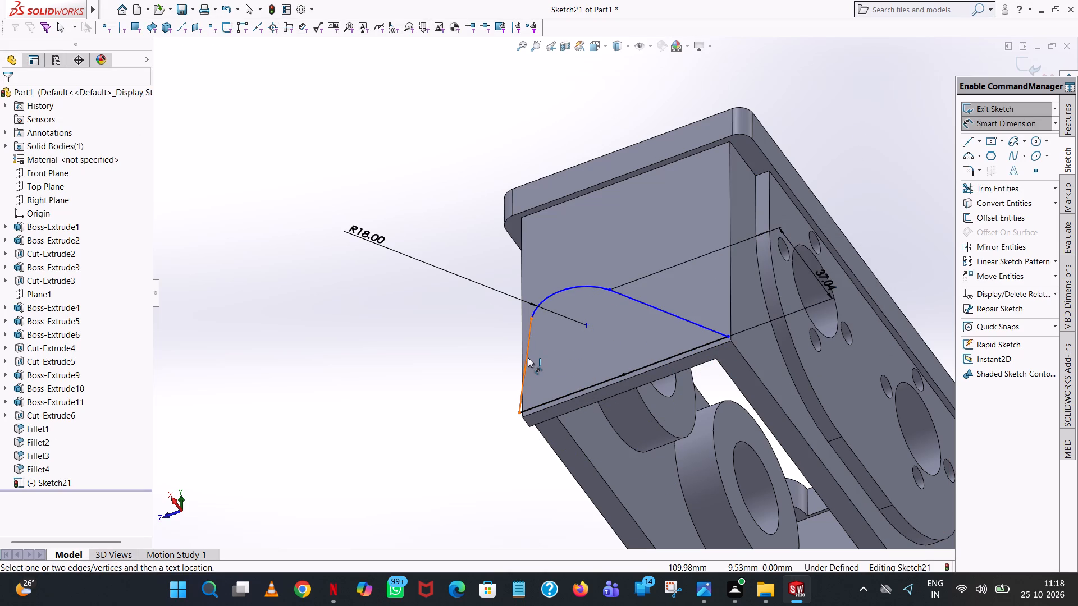
# Dimension the aligned length of the sloping line on the lug profile's +Z side.
pyautogui.click(528, 357)
pyautogui.click(368, 375)
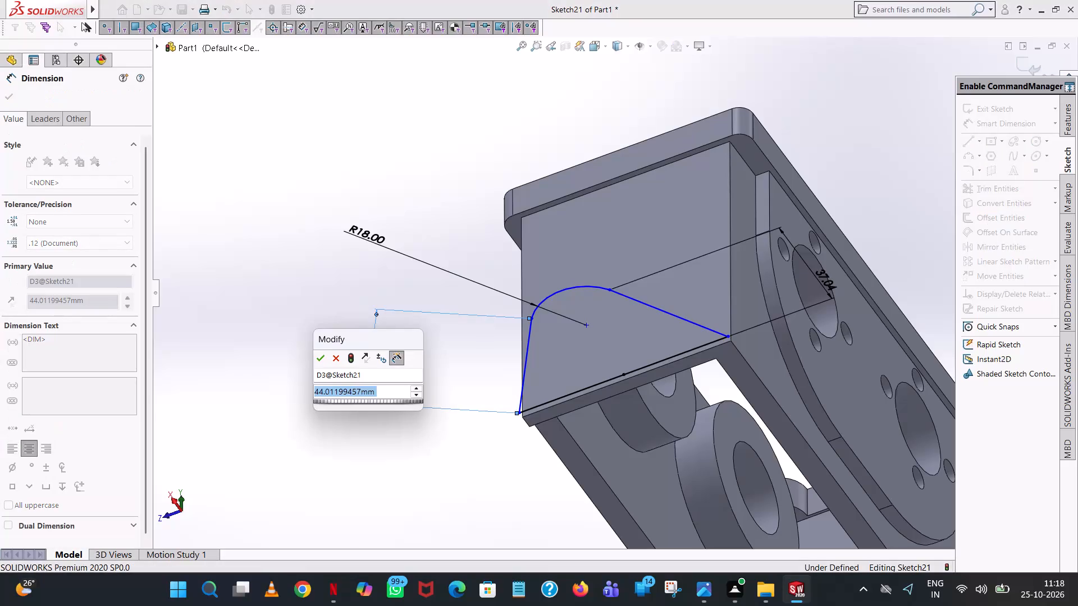
pyautogui.click(321, 355)
pyautogui.click(341, 272)
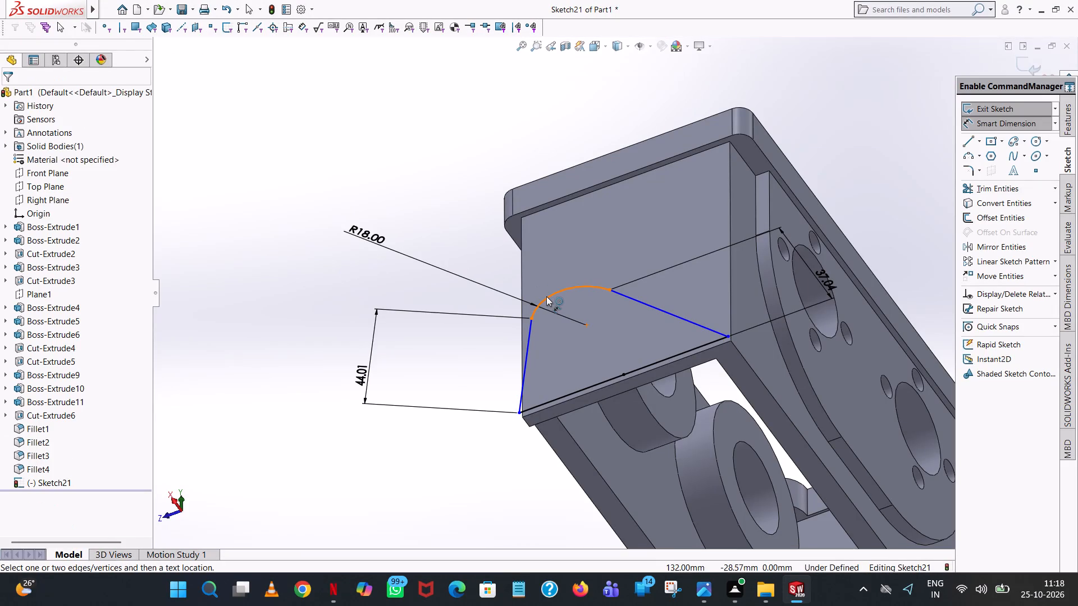
# Dimension the distance from the outer arc to the midpoint of the lug profile's base line.
pyautogui.click(559, 290)
pyautogui.click(624, 373)
pyautogui.click(406, 403)
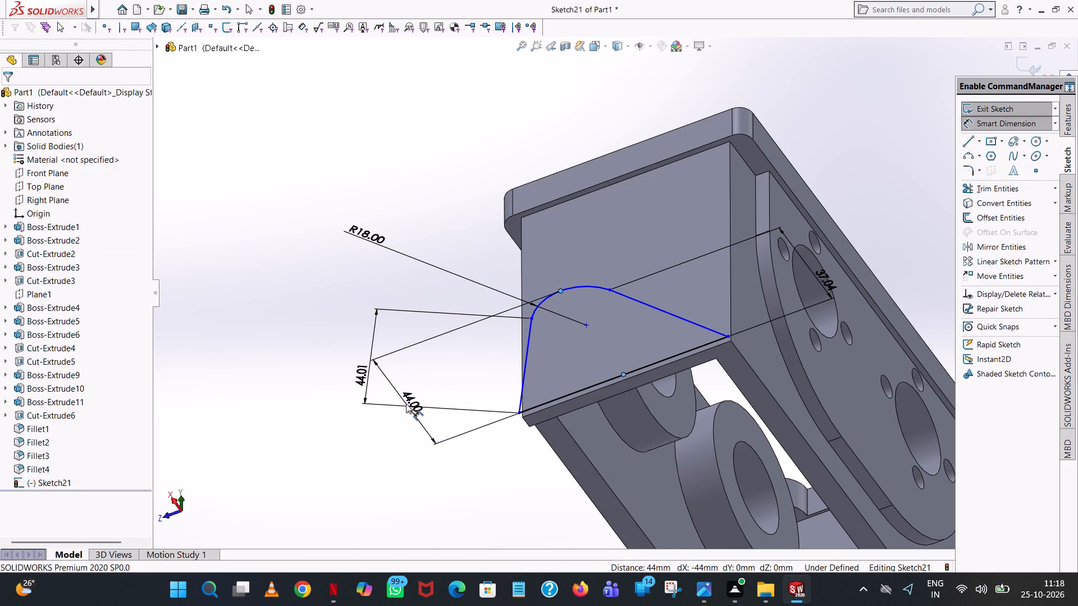
pyautogui.click(356, 383)
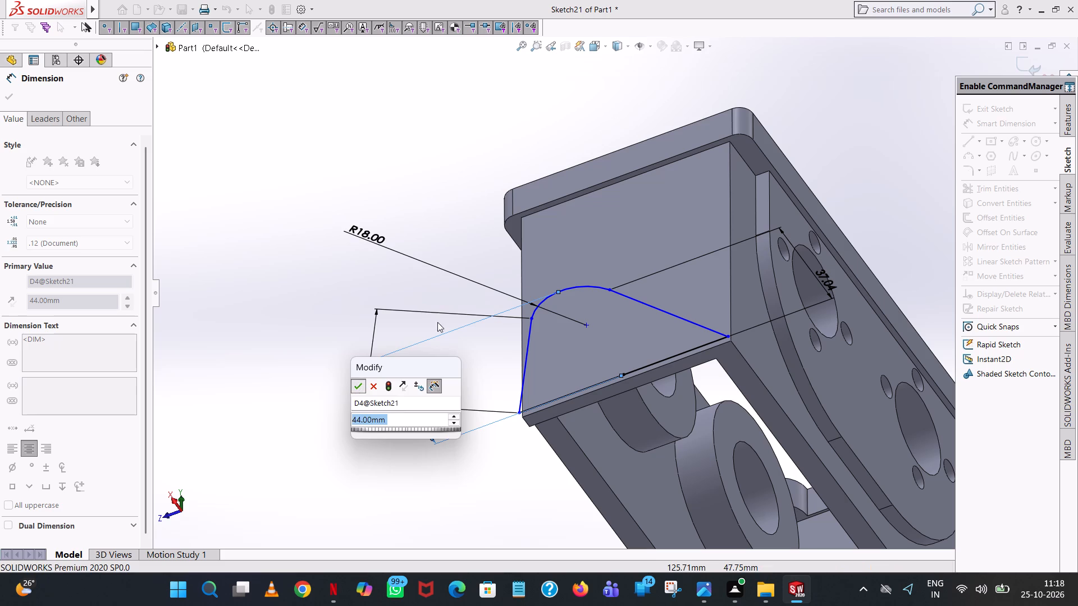
pyautogui.click(1068, 119)
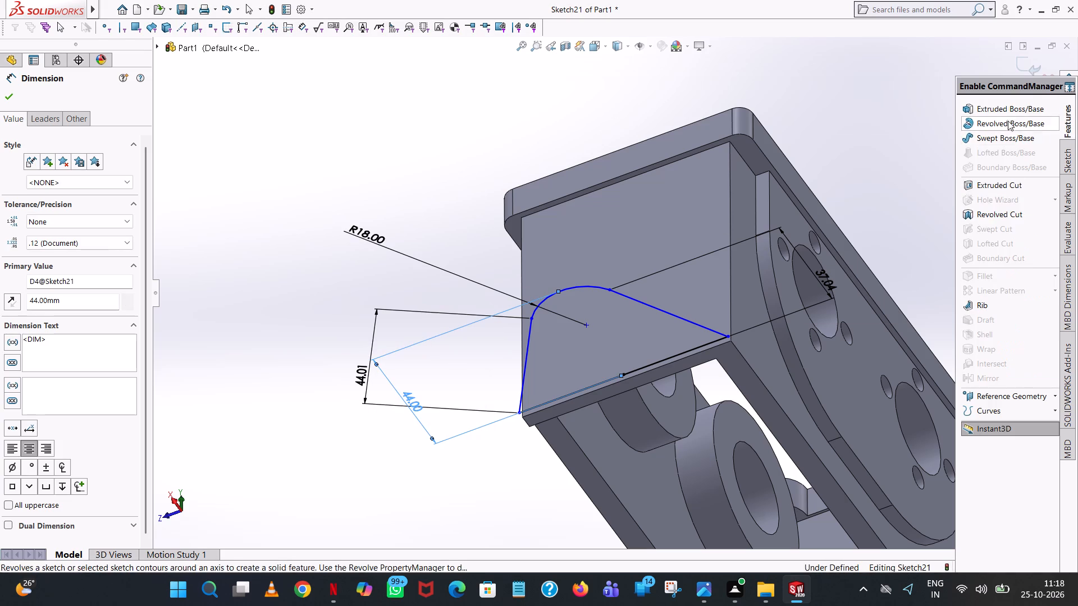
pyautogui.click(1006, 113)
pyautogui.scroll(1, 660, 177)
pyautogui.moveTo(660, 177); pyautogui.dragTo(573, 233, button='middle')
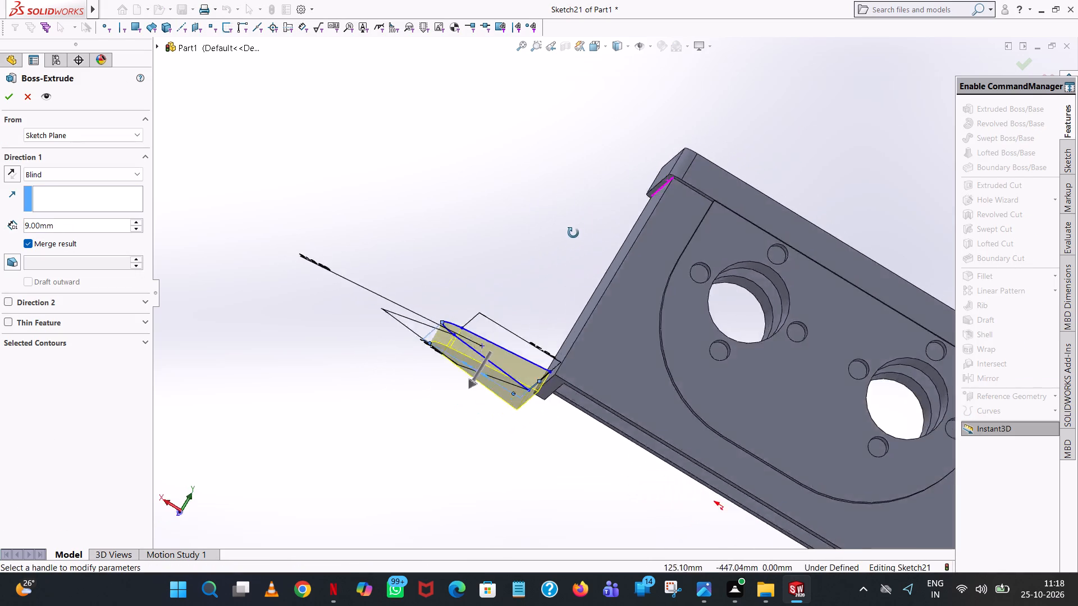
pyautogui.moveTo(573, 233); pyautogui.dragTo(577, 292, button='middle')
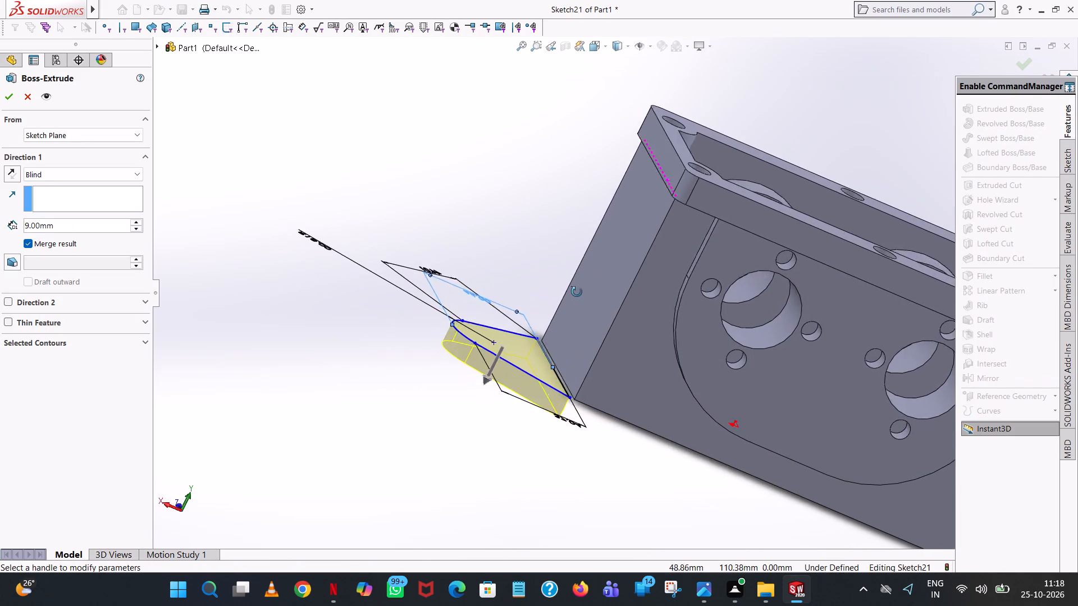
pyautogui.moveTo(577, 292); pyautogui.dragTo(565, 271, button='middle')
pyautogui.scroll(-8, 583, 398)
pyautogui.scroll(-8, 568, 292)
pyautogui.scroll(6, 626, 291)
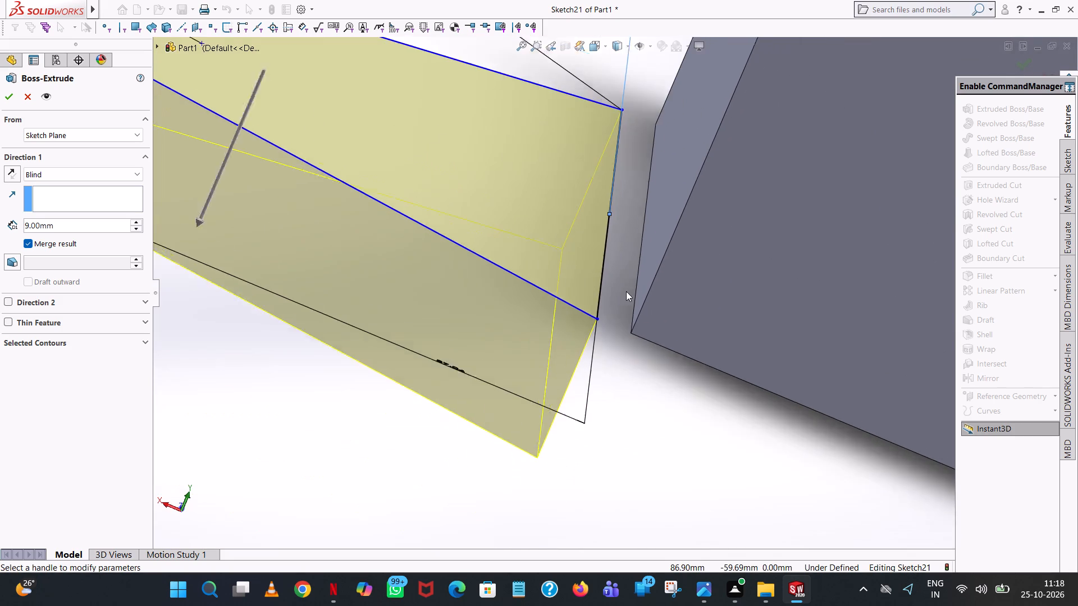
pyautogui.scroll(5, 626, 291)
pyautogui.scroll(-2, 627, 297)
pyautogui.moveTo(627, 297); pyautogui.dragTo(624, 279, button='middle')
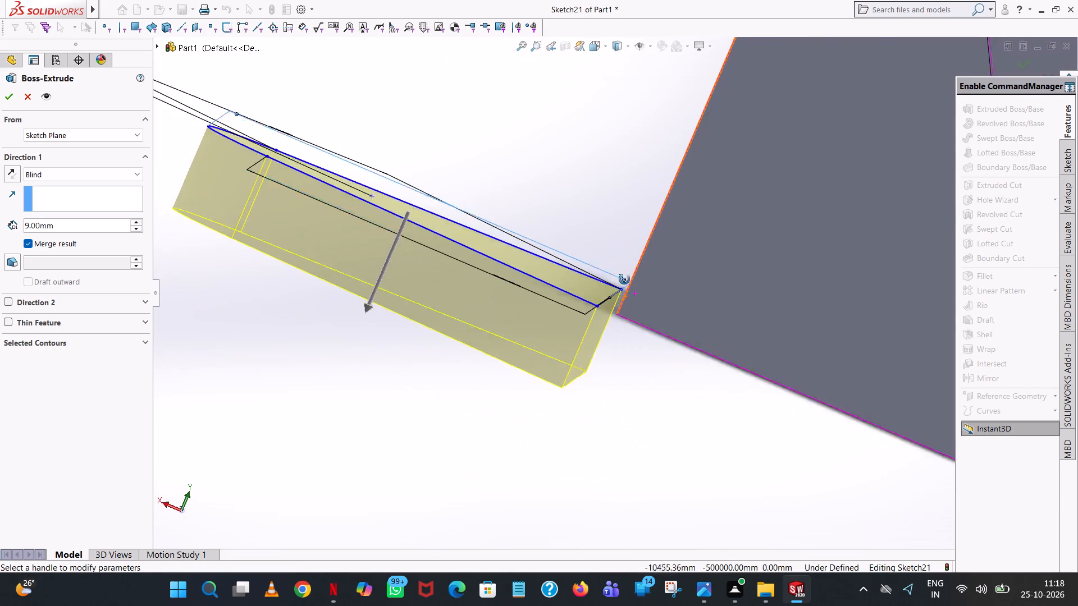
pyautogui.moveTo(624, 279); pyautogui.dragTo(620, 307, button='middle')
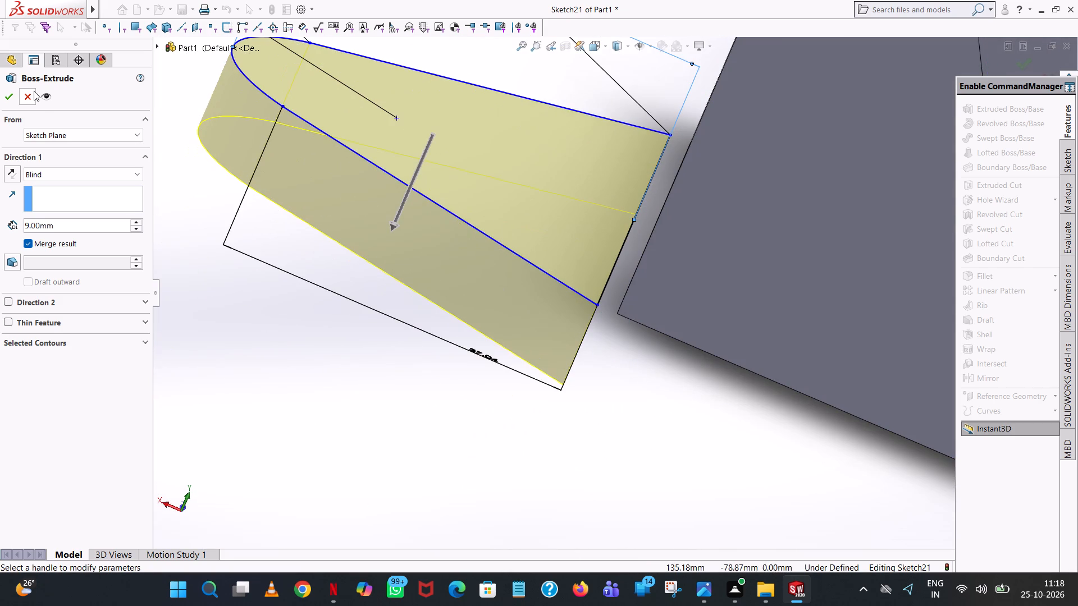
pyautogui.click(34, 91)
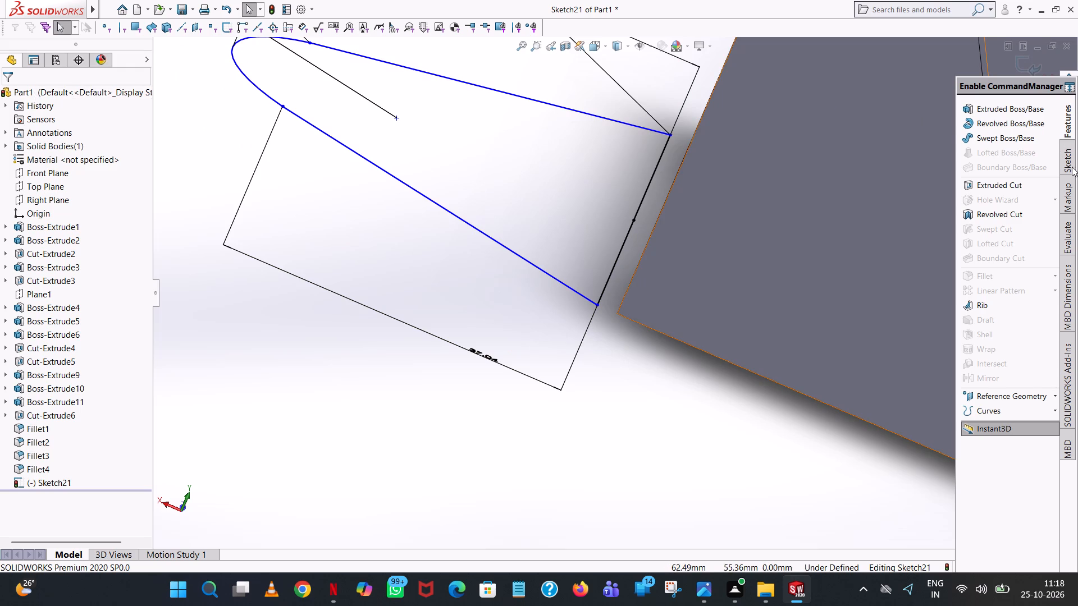
# Sketch a 2.17 mm line from the lug base's -Z corner to the housing corner, continuing about 77.87 mm along the housing edge towards +Z.
pyautogui.click(1070, 158)
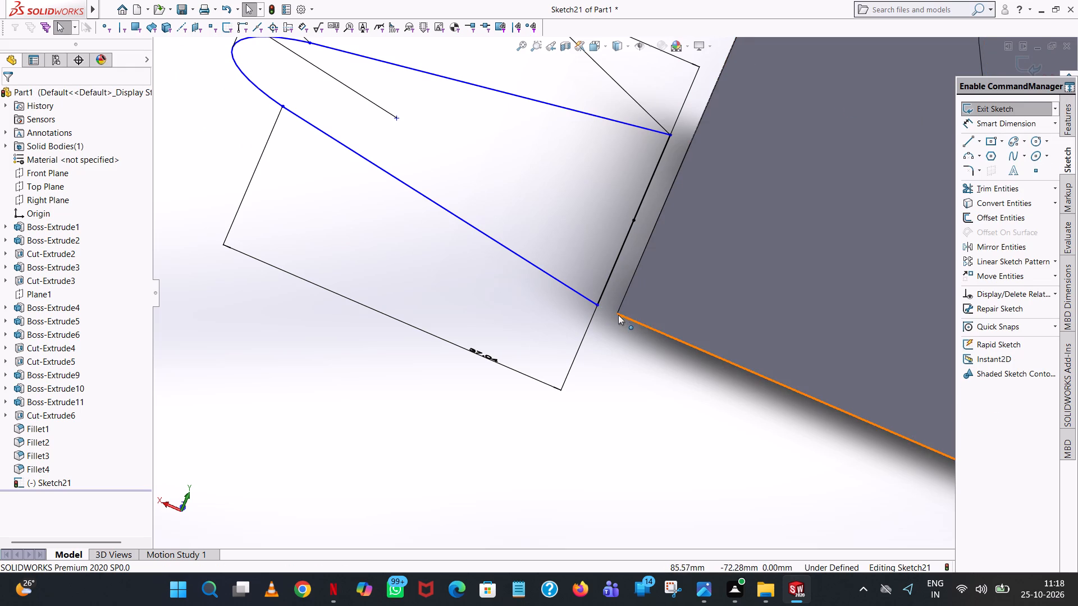
pyautogui.click(967, 145)
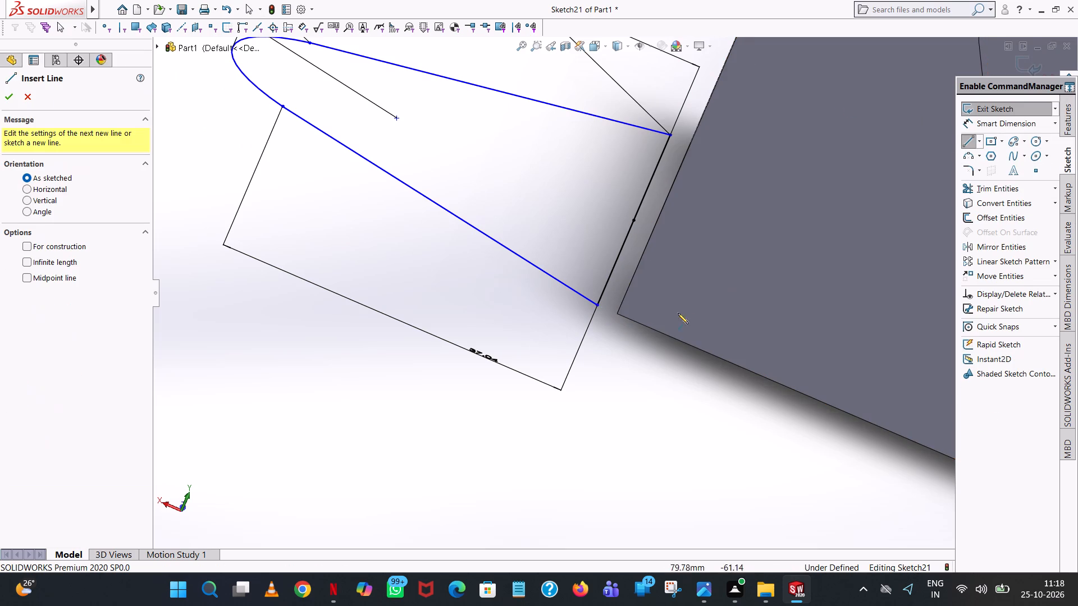
pyautogui.click(597, 305)
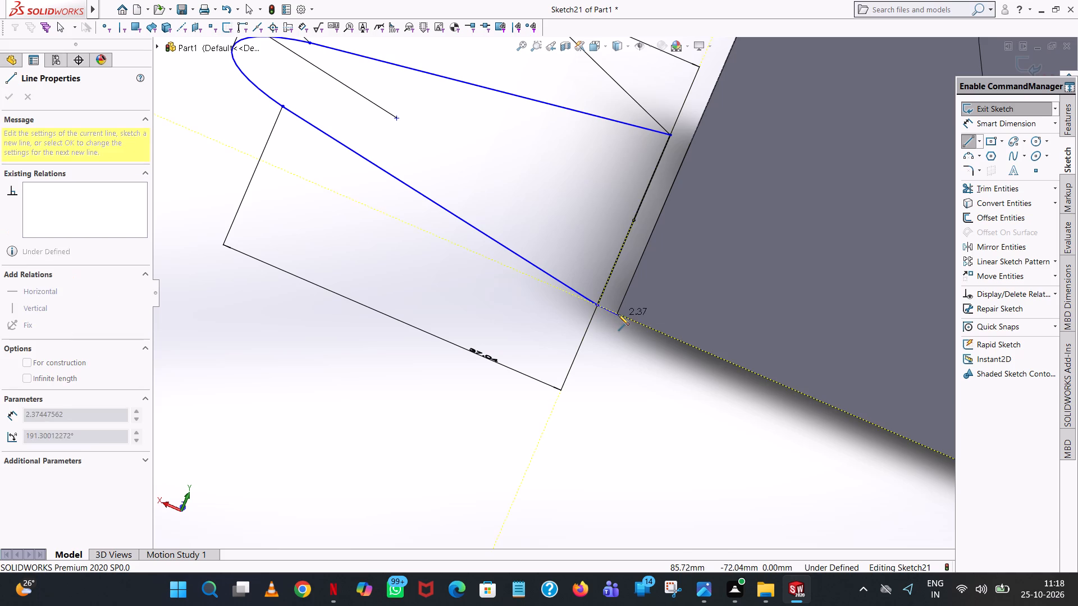
pyautogui.click(618, 314)
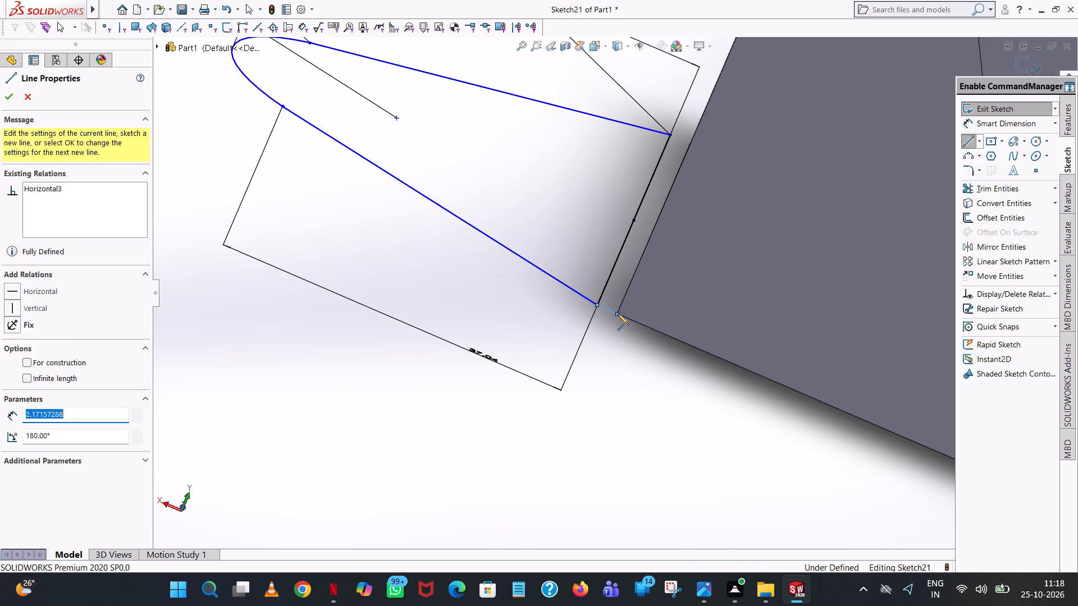
pyautogui.moveTo(677, 180); pyautogui.dragTo(682, 227, button='middle')
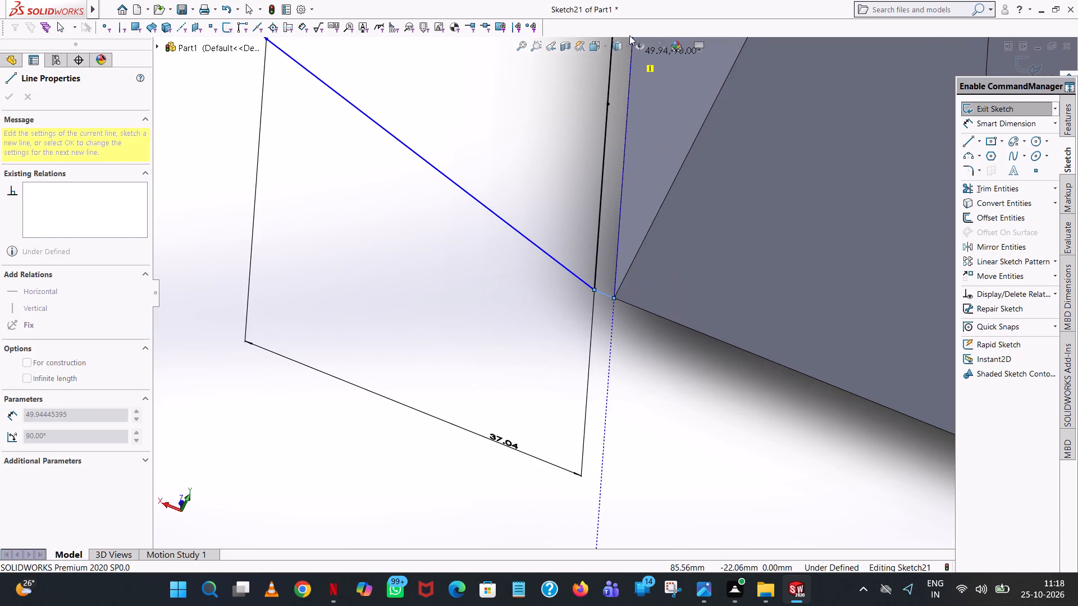
pyautogui.scroll(6, 629, 35)
pyautogui.scroll(-6, 634, 141)
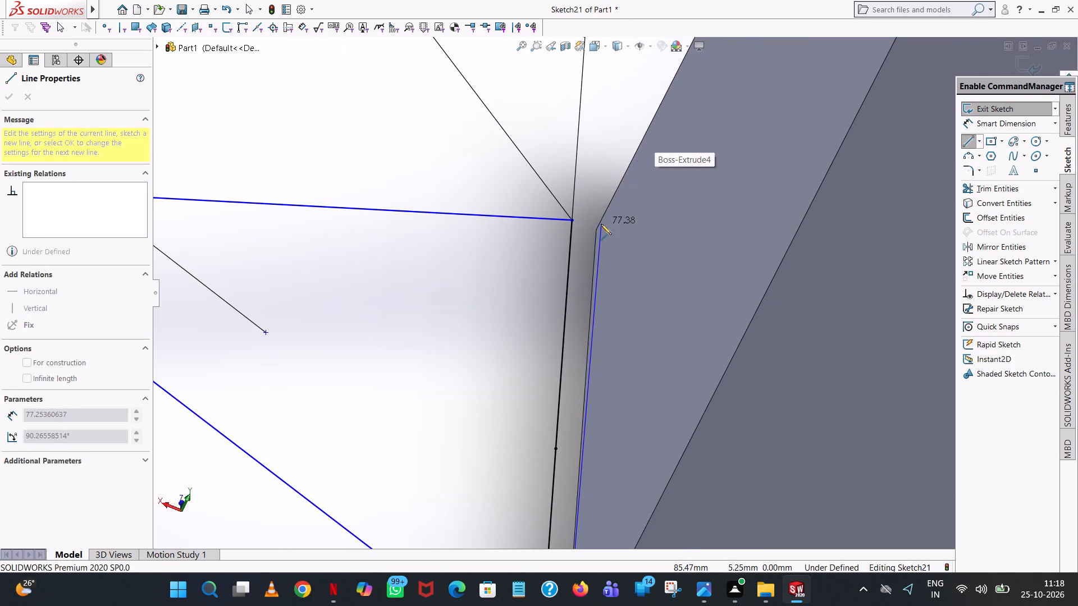
pyautogui.scroll(-7, 602, 231)
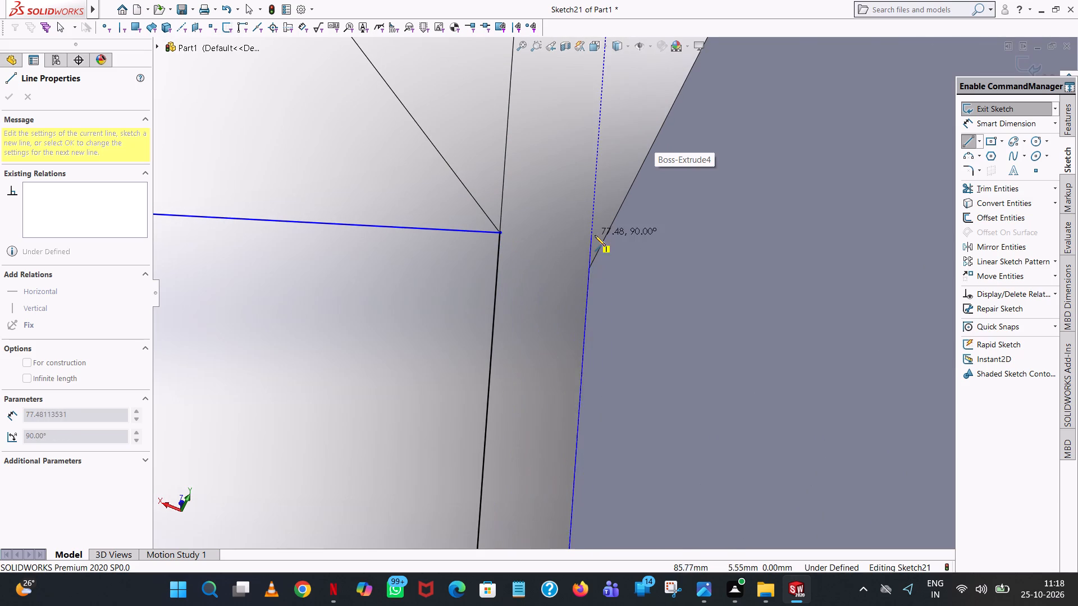
pyautogui.click(591, 227)
pyautogui.rightClick(591, 227)
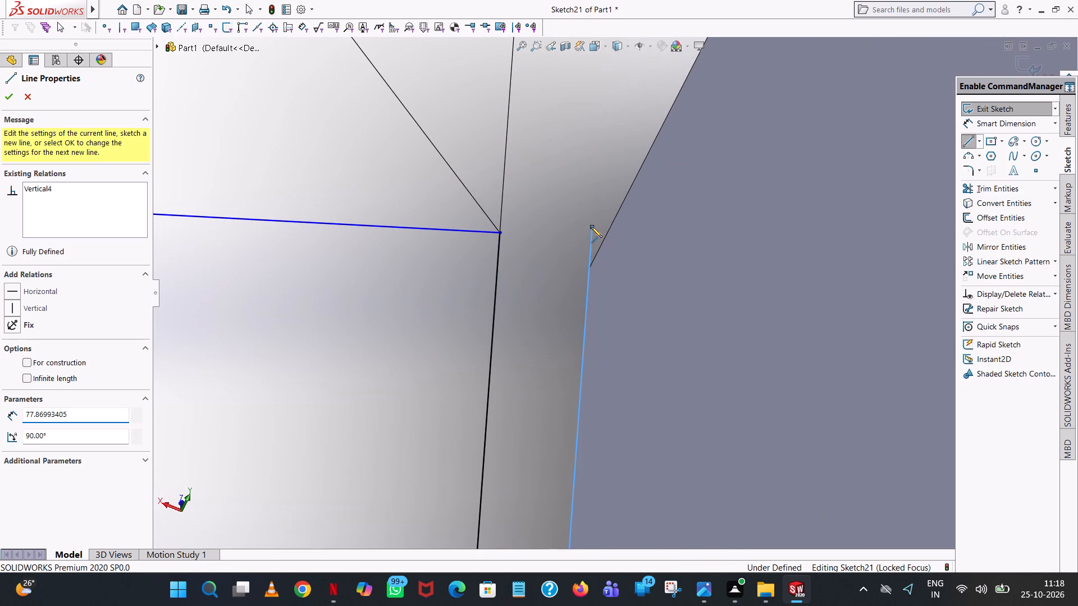
pyautogui.click(625, 235)
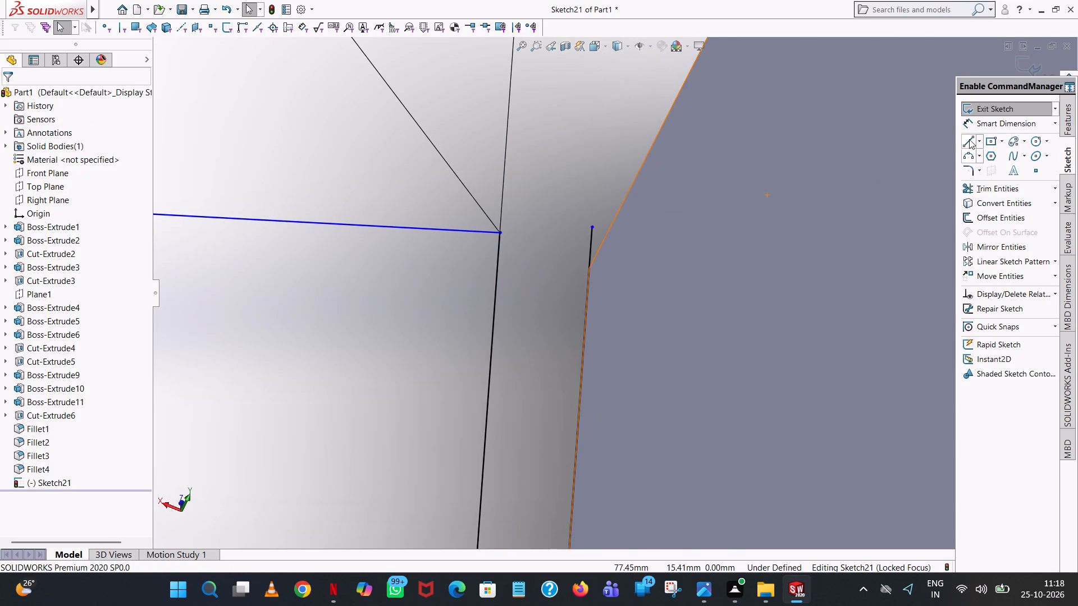
# Sketch a horizontal 2.17 mm line from the lug base's +Z corner to the new line along the housing edge.
pyautogui.click(969, 139)
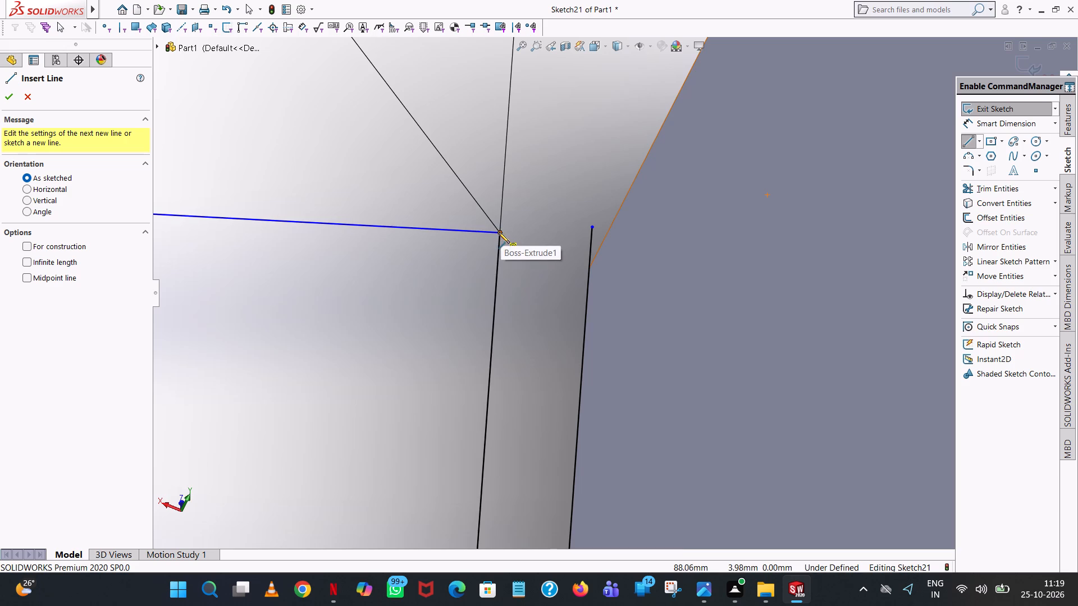
pyautogui.click(500, 232)
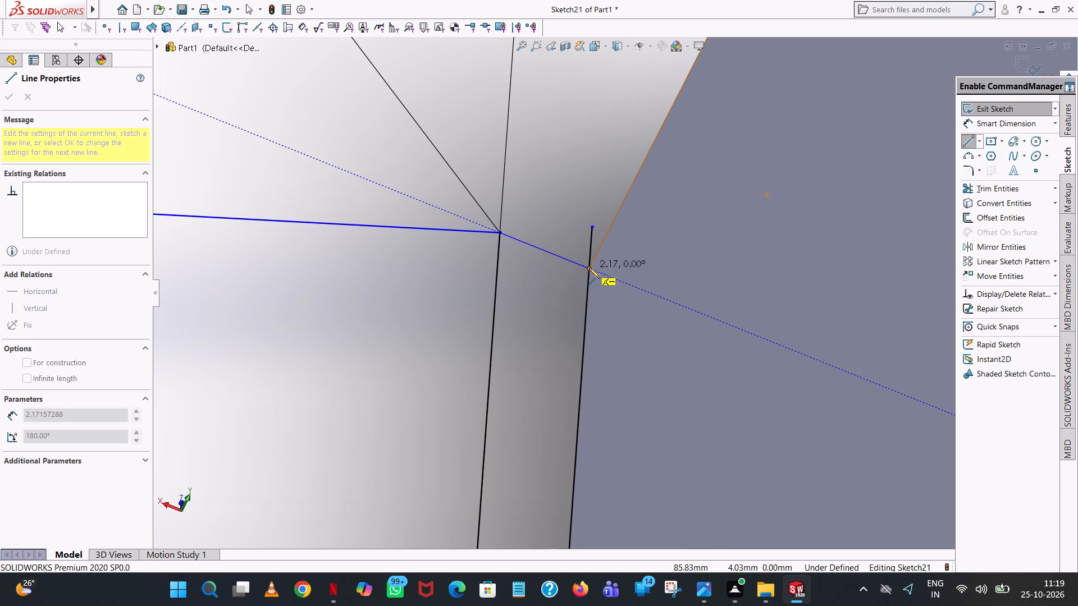
pyautogui.click(589, 268)
pyautogui.rightClick(589, 268)
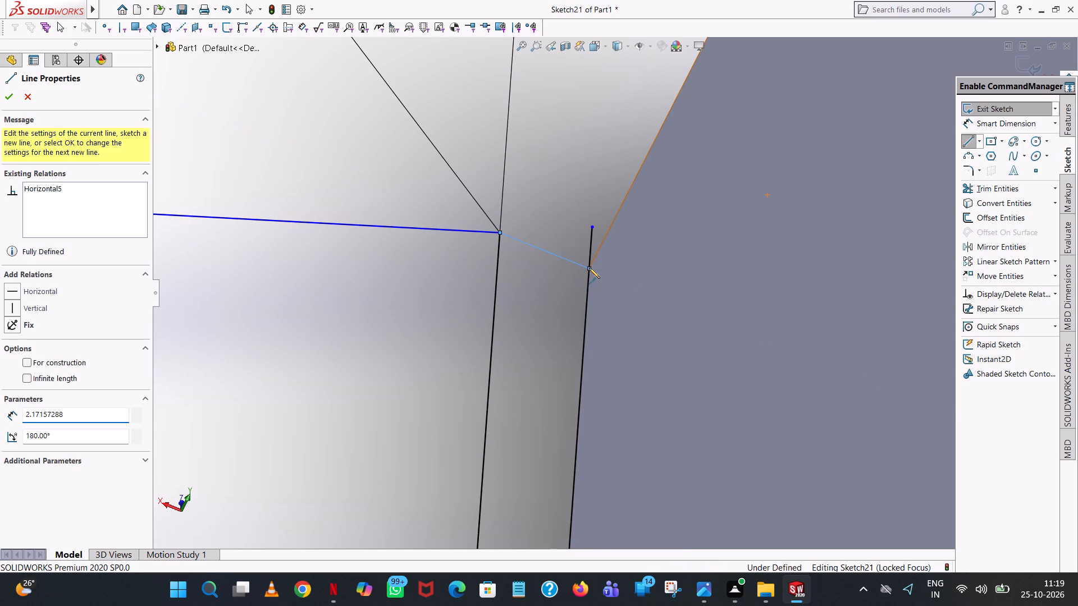
pyautogui.click(623, 274)
# Trim the lug profile's original base line and the overshooting +Z end of the new line along the housing edge.
pyautogui.scroll(1, 624, 273)
pyautogui.moveTo(624, 273); pyautogui.dragTo(697, 402, button='middle')
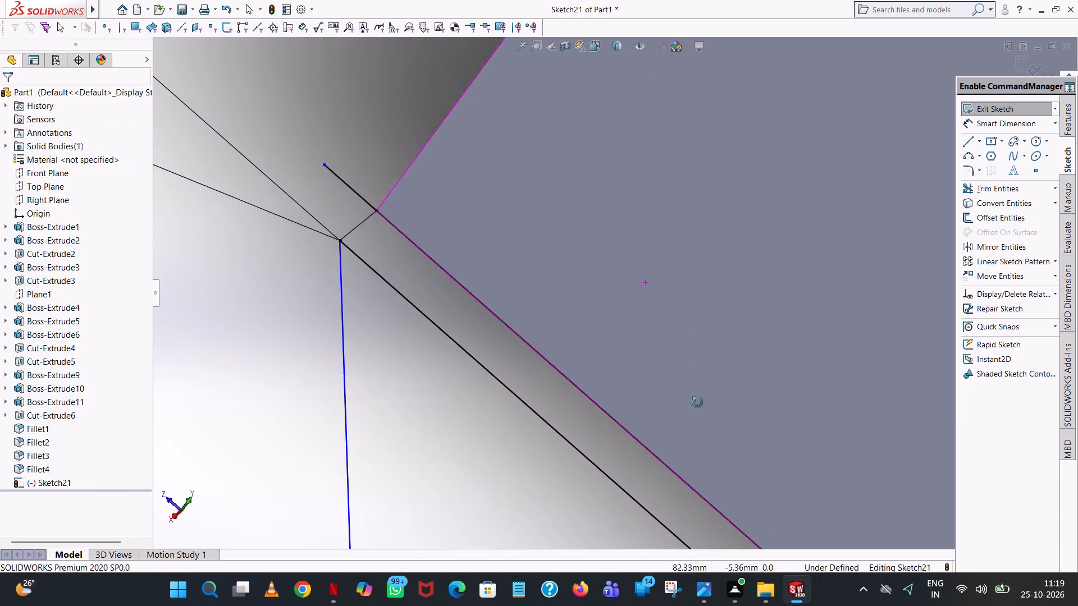
pyautogui.moveTo(697, 402); pyautogui.dragTo(658, 461, button='middle')
pyautogui.scroll(1, 658, 464)
pyautogui.scroll(4, 658, 404)
pyautogui.scroll(7, 692, 441)
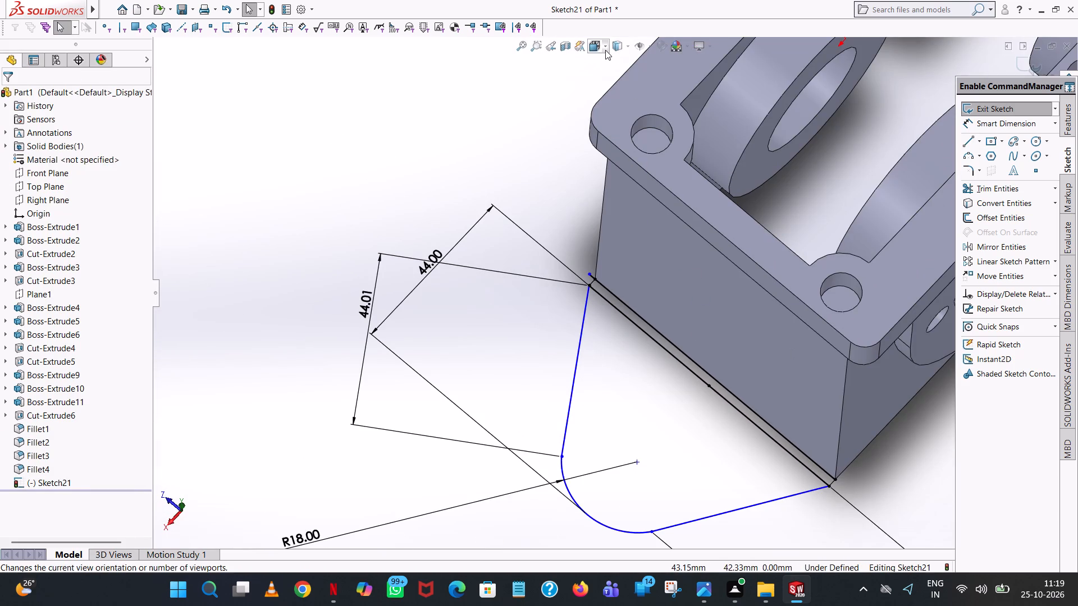
pyautogui.click(608, 48)
pyautogui.click(661, 110)
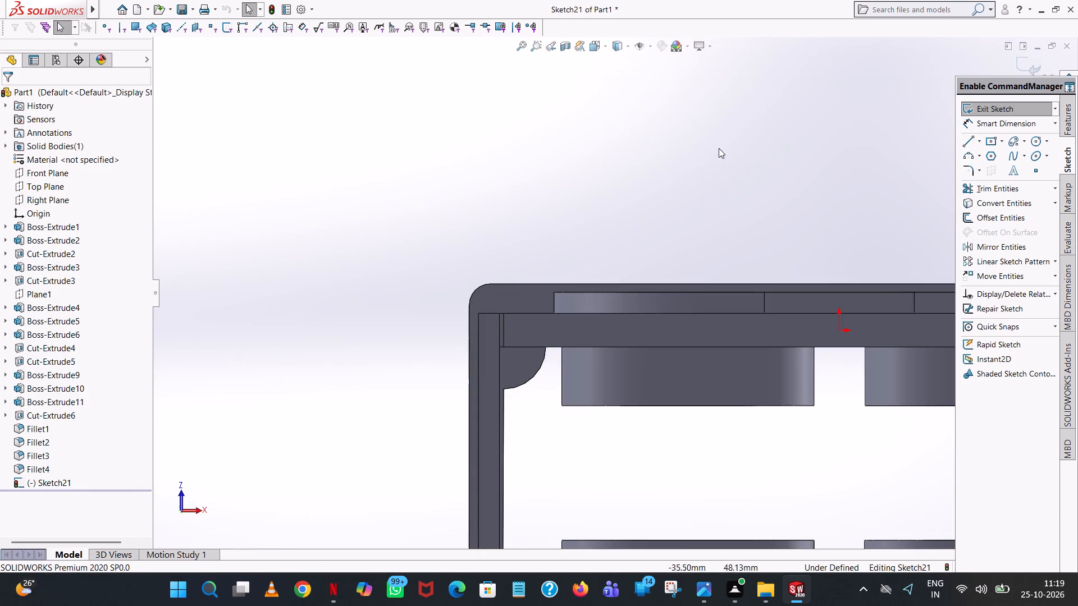
pyautogui.scroll(6, 755, 389)
pyautogui.scroll(-7, 813, 361)
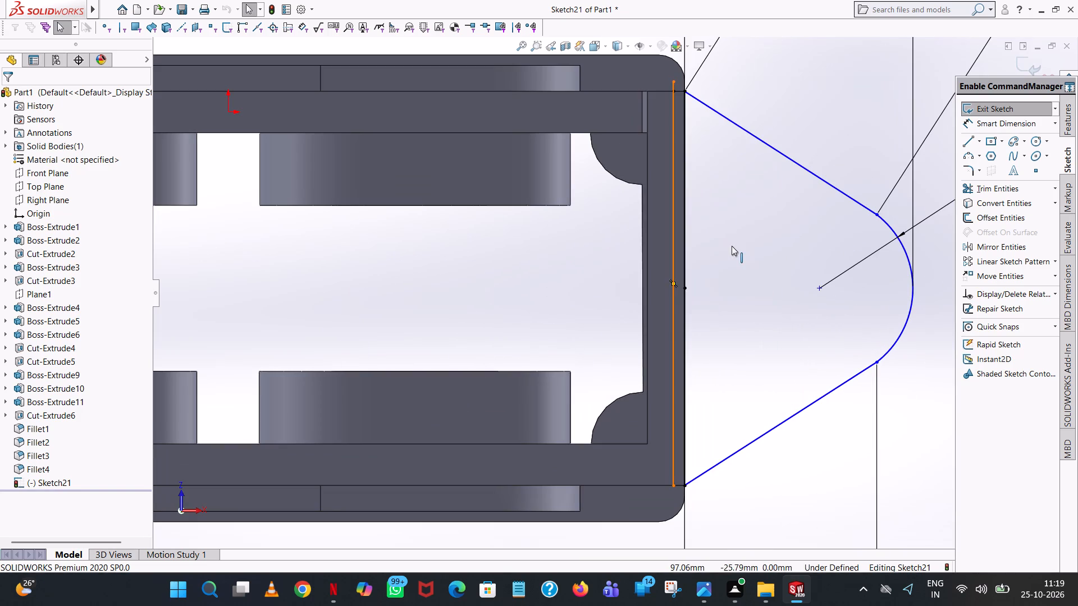
pyautogui.scroll(-6, 688, 466)
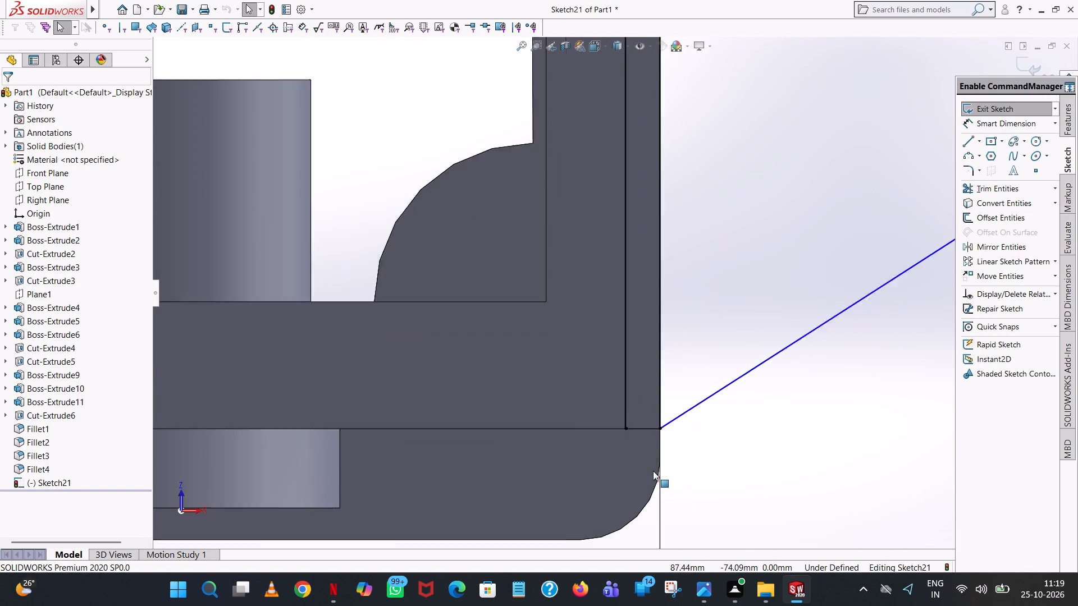
pyautogui.scroll(-2, 653, 471)
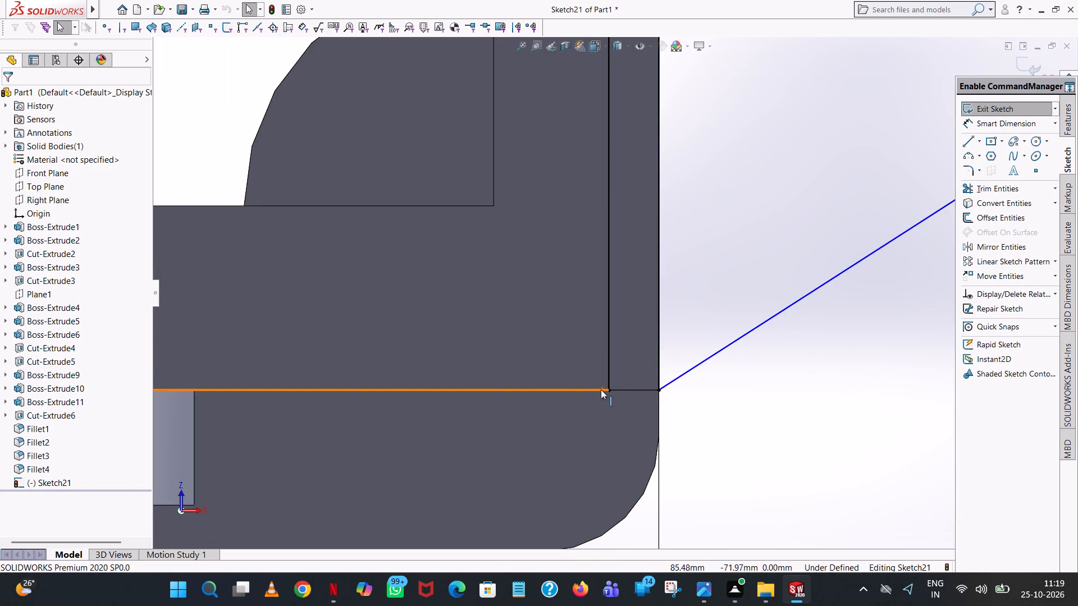
pyautogui.scroll(6, 730, 274)
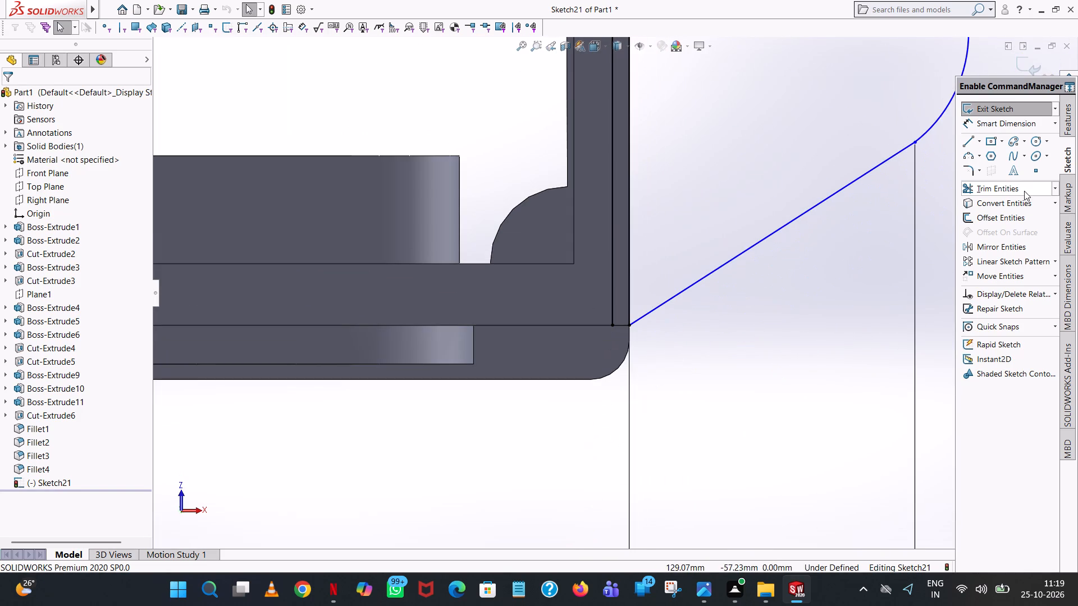
pyautogui.click(1029, 191)
pyautogui.click(631, 166)
pyautogui.scroll(5, 634, 163)
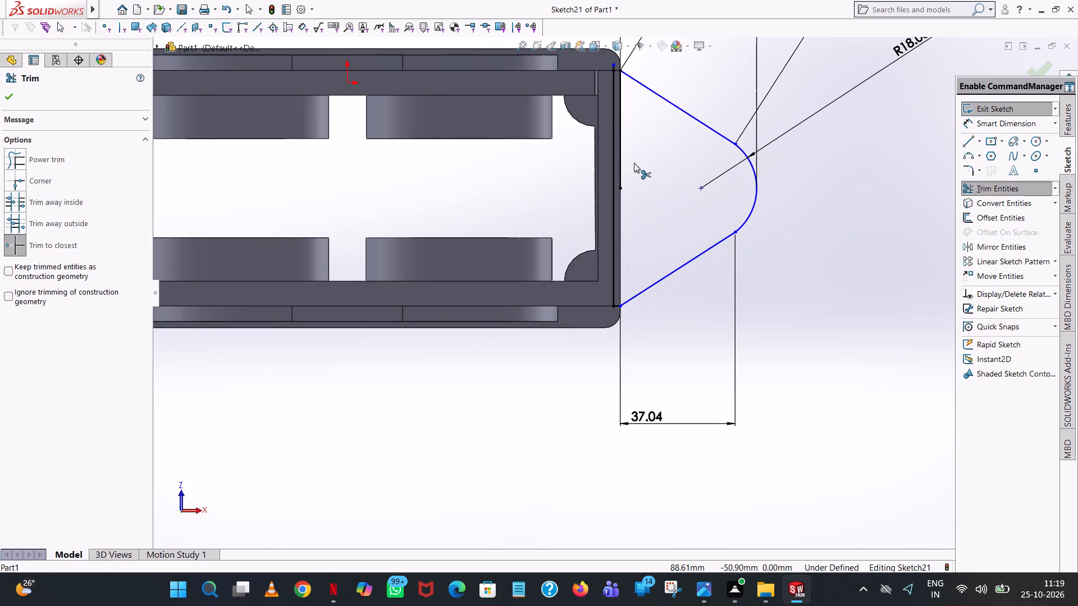
pyautogui.click(617, 93)
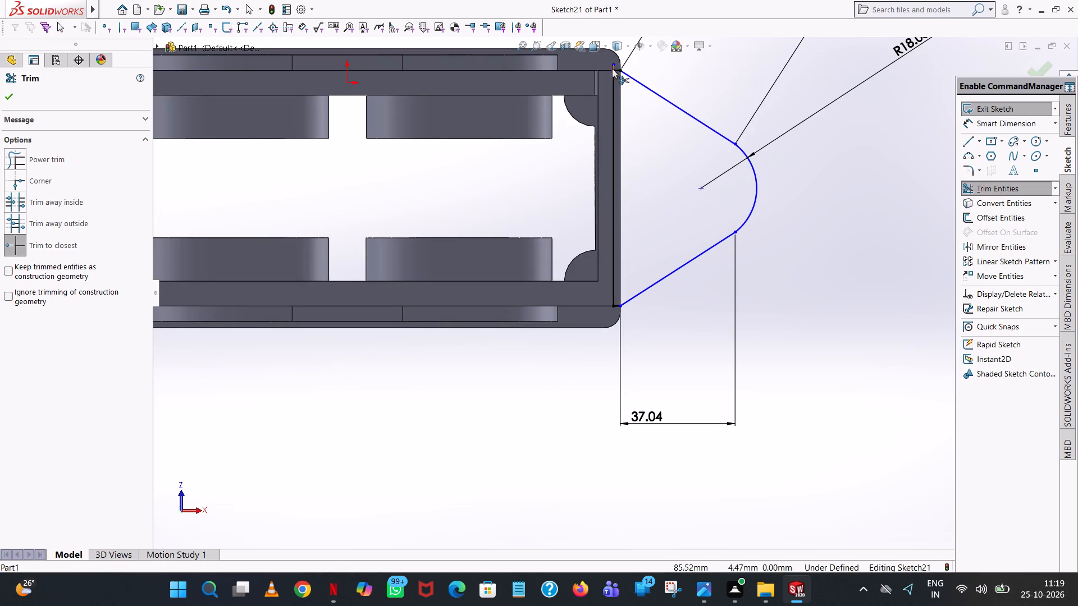
pyautogui.scroll(-7, 613, 66)
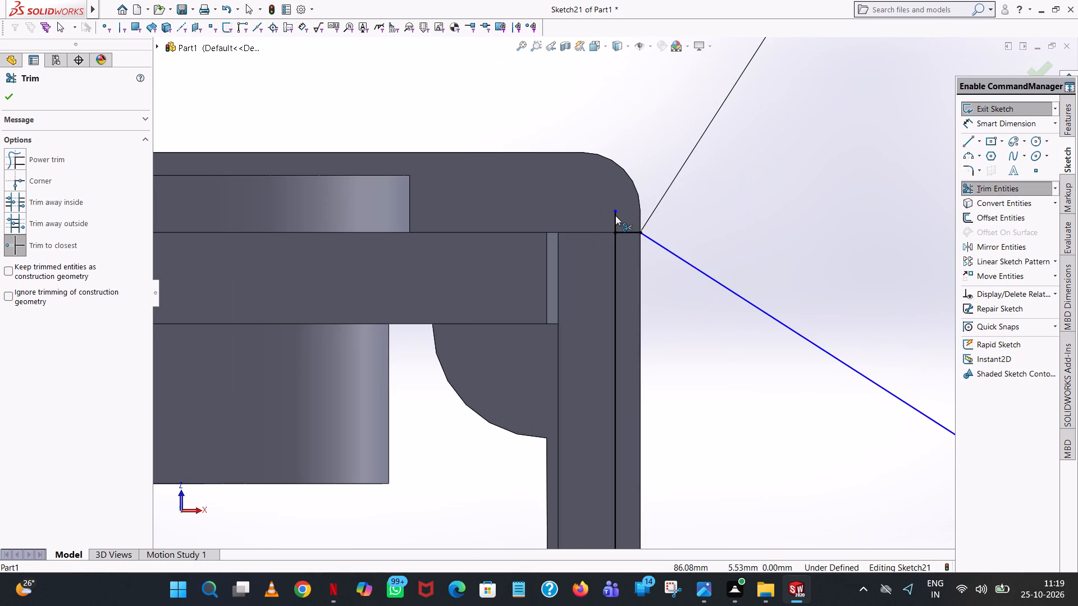
pyautogui.click(615, 215)
pyautogui.scroll(13, 639, 268)
pyautogui.scroll(-6, 615, 410)
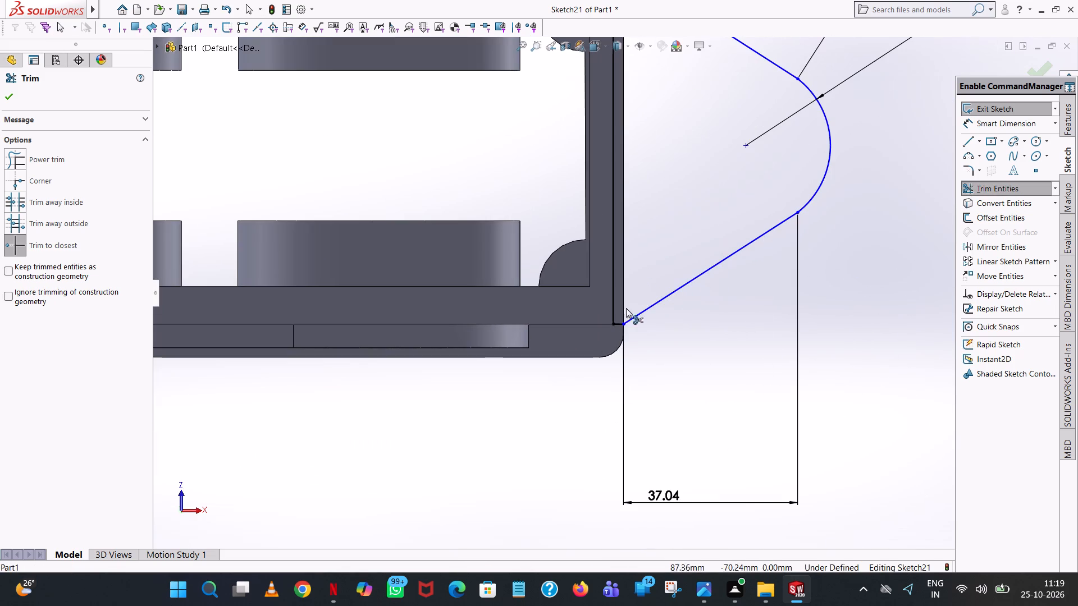
# Extrude the lug profile 14 mm blind in the reversed direction, upward along the housing's end wall, merged with the housing.
pyautogui.click(1068, 113)
pyautogui.click(1014, 108)
pyautogui.moveTo(779, 215); pyautogui.dragTo(652, 198, button='middle')
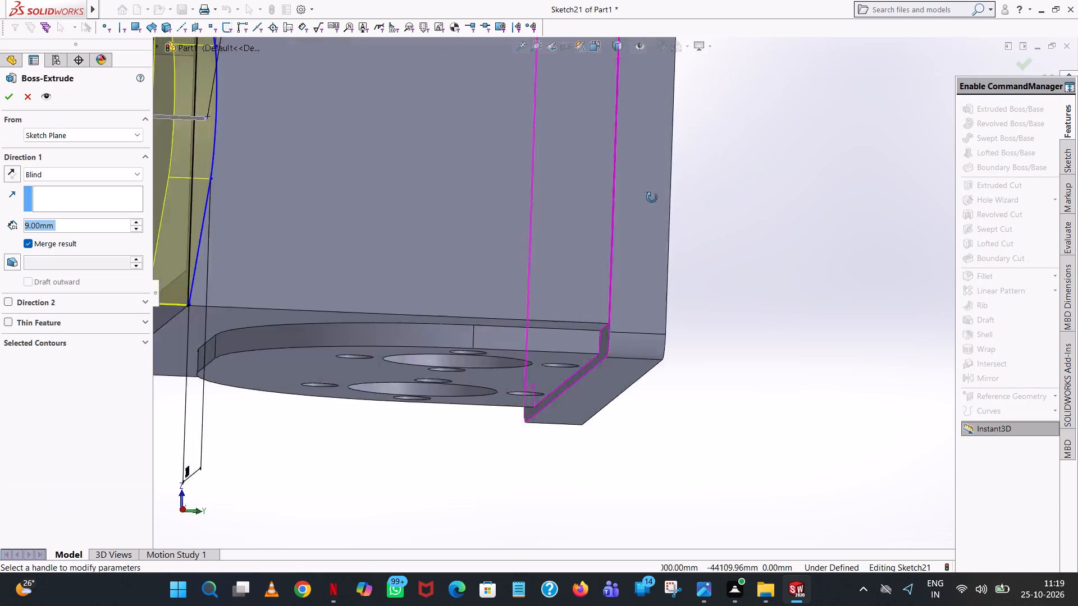
pyautogui.moveTo(652, 198); pyautogui.dragTo(590, 0, button='middle')
pyautogui.scroll(1, 590, 0)
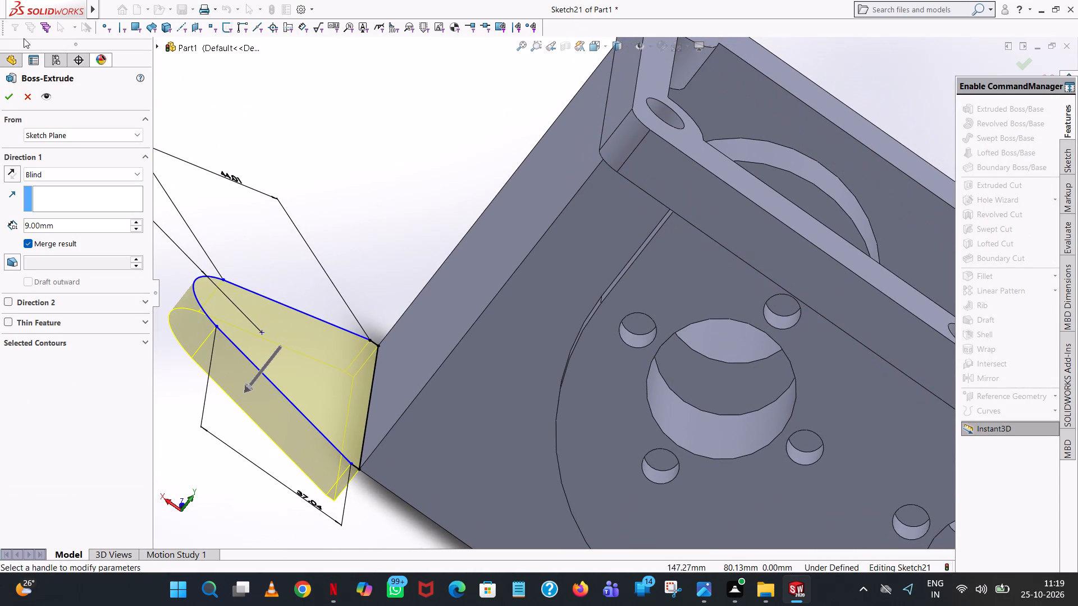
pyautogui.click(16, 176)
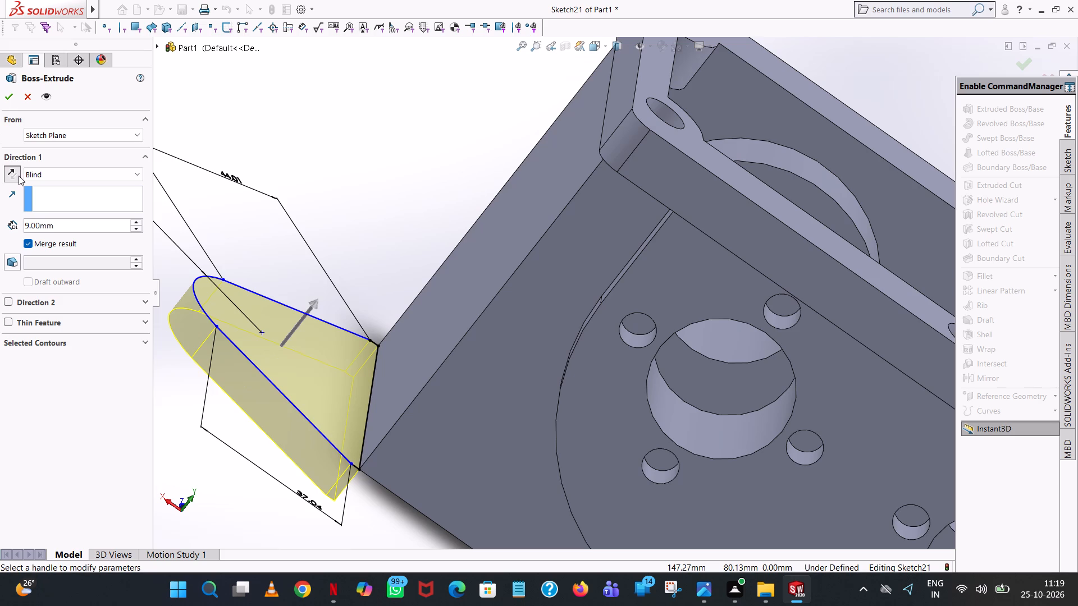
pyautogui.doubleClick(65, 224)
pyautogui.write('14')
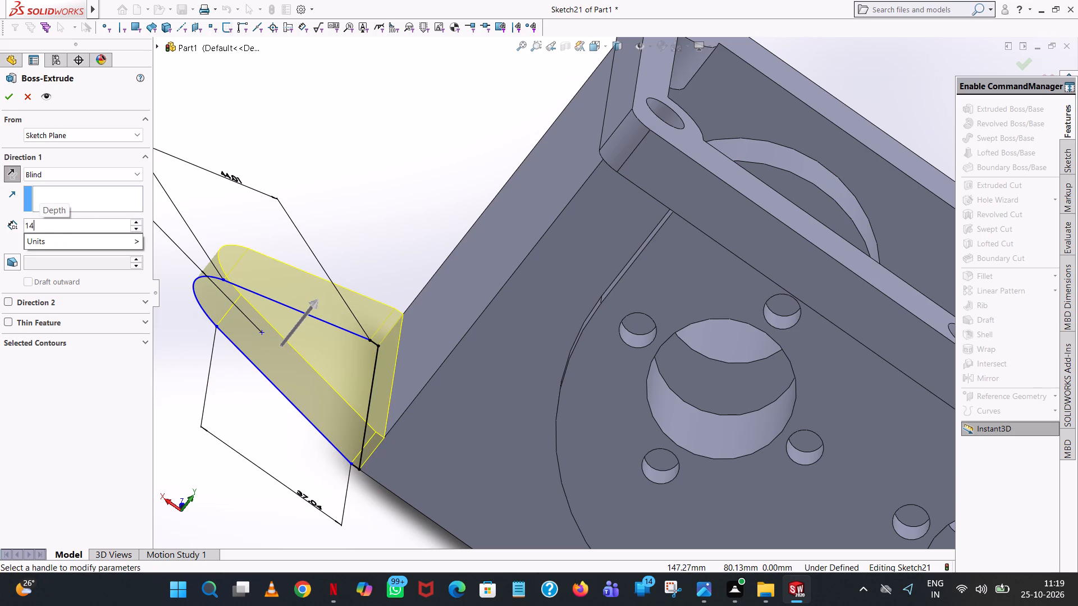
pyautogui.press('Return')
pyautogui.click(8, 97)
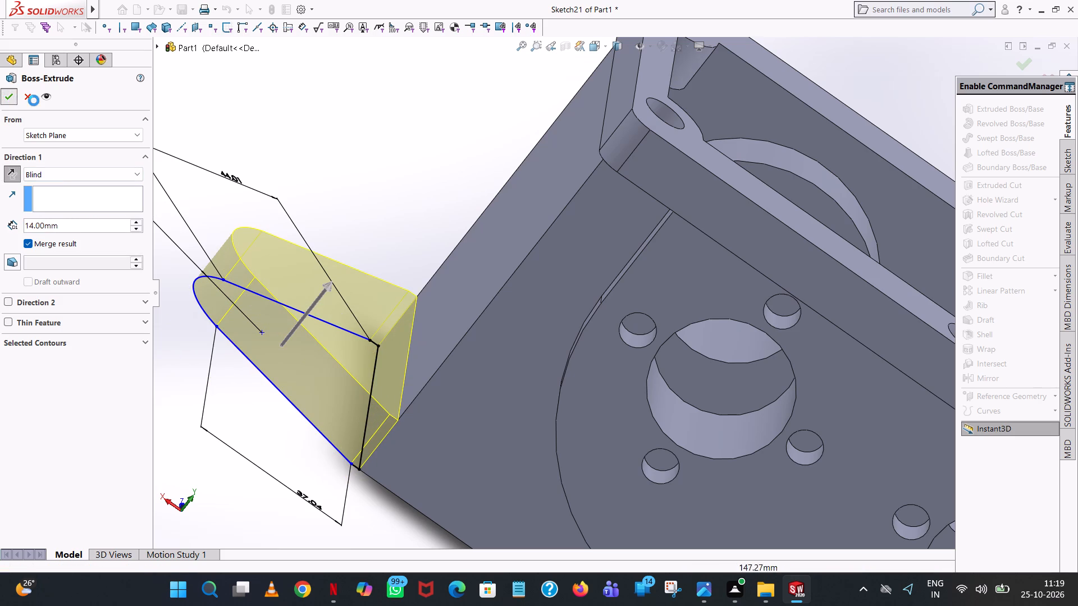
pyautogui.click(331, 123)
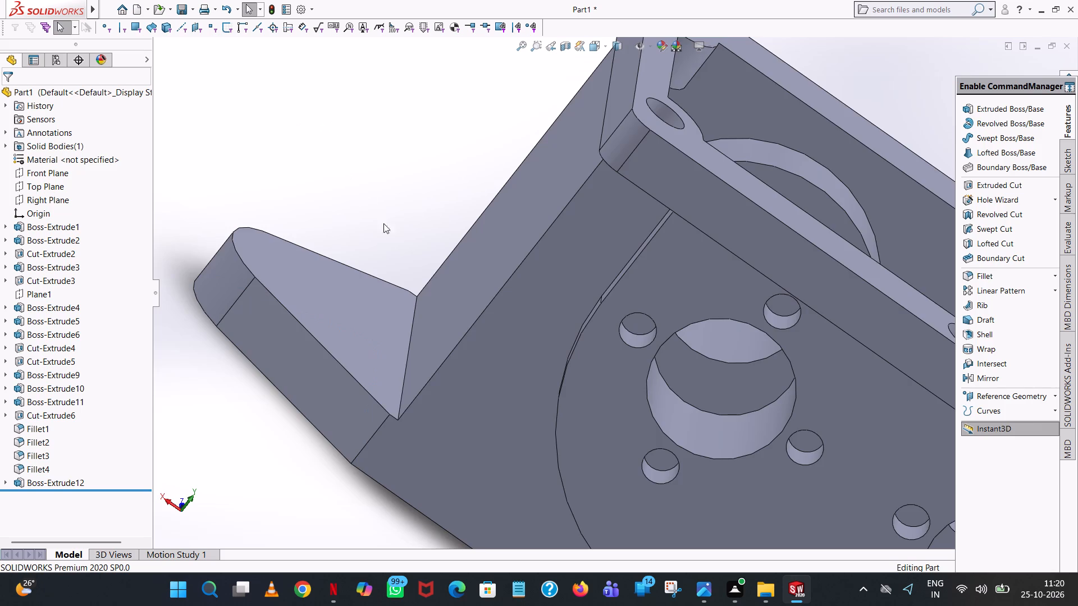
# Inspect the extruded lug and its junction with the housing from several angles, including the underside.
pyautogui.moveTo(390, 229); pyautogui.dragTo(391, 228, button='middle')
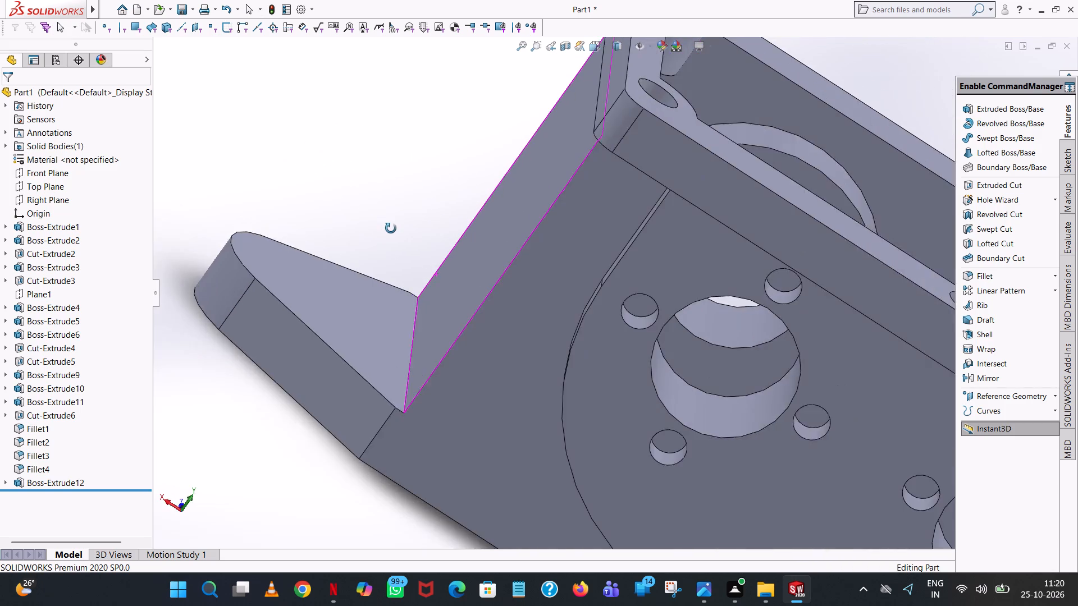
pyautogui.moveTo(391, 228); pyautogui.dragTo(560, 561, button='middle')
pyautogui.scroll(1, 391, 228)
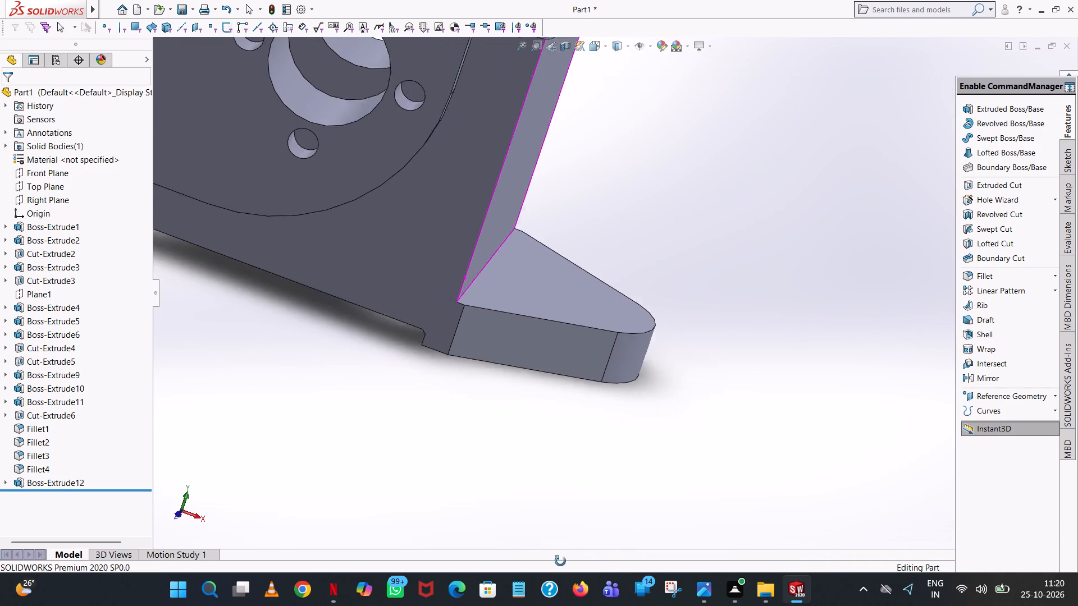
pyautogui.moveTo(560, 561); pyautogui.dragTo(566, 520, button='middle')
pyautogui.scroll(6, 504, 410)
pyautogui.moveTo(545, 414); pyautogui.dragTo(620, 503, button='middle')
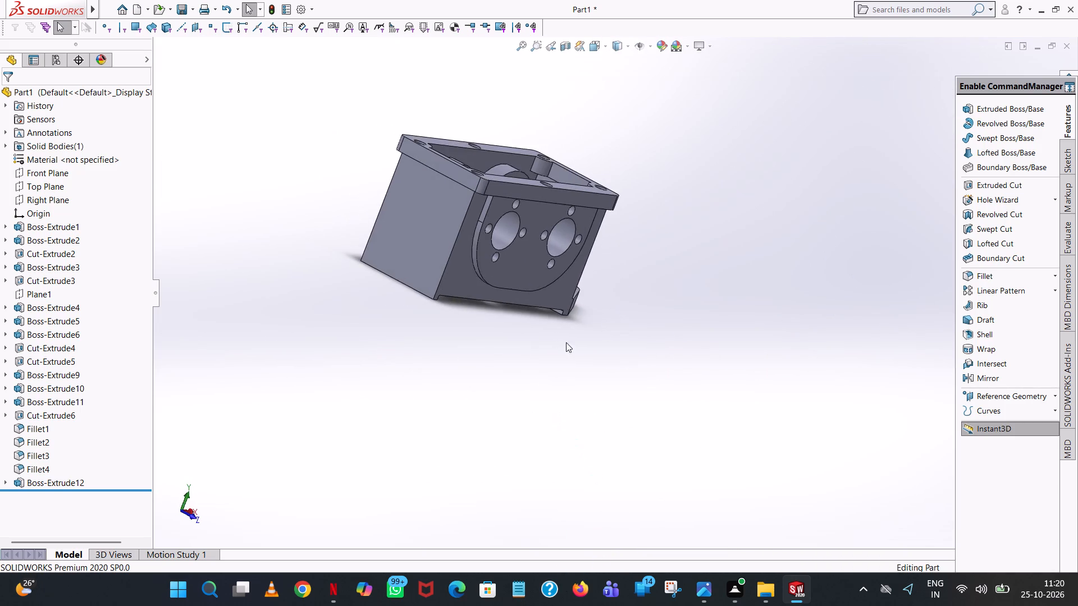
pyautogui.scroll(-8, 568, 302)
pyautogui.scroll(-2, 592, 254)
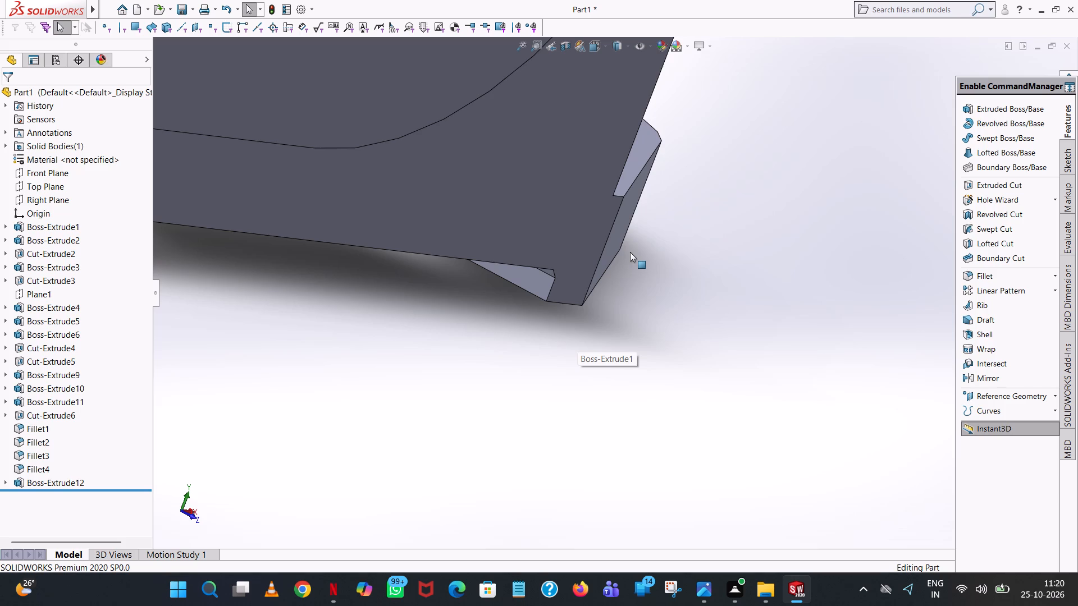
pyautogui.scroll(4, 630, 251)
pyautogui.moveTo(630, 251); pyautogui.dragTo(541, 254, button='middle')
pyautogui.scroll(6, 578, 238)
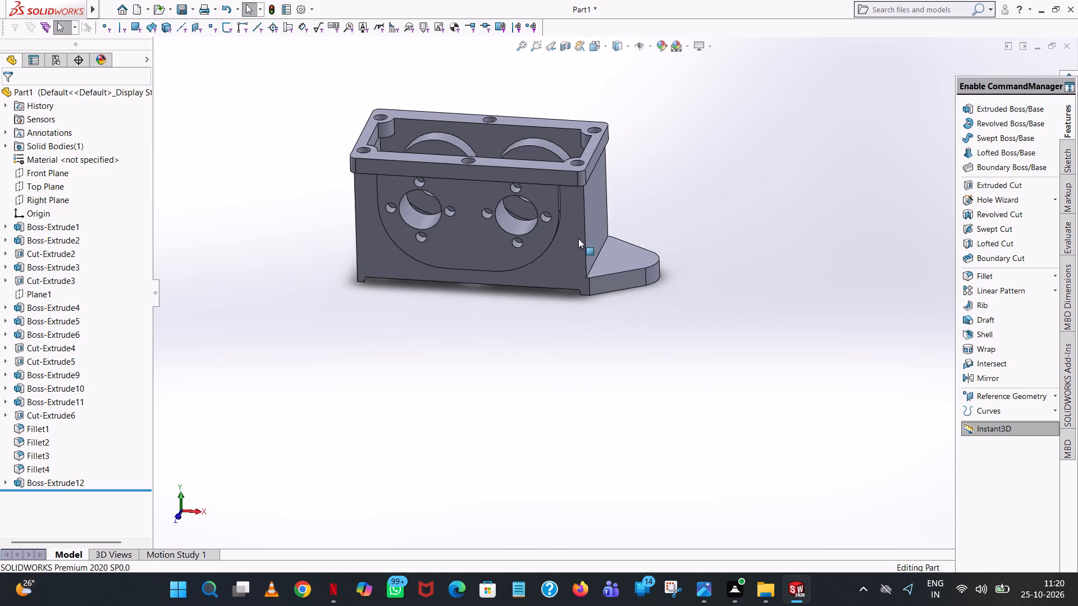
pyautogui.scroll(1, 752, 234)
pyautogui.moveTo(752, 234); pyautogui.dragTo(779, 121, button='middle')
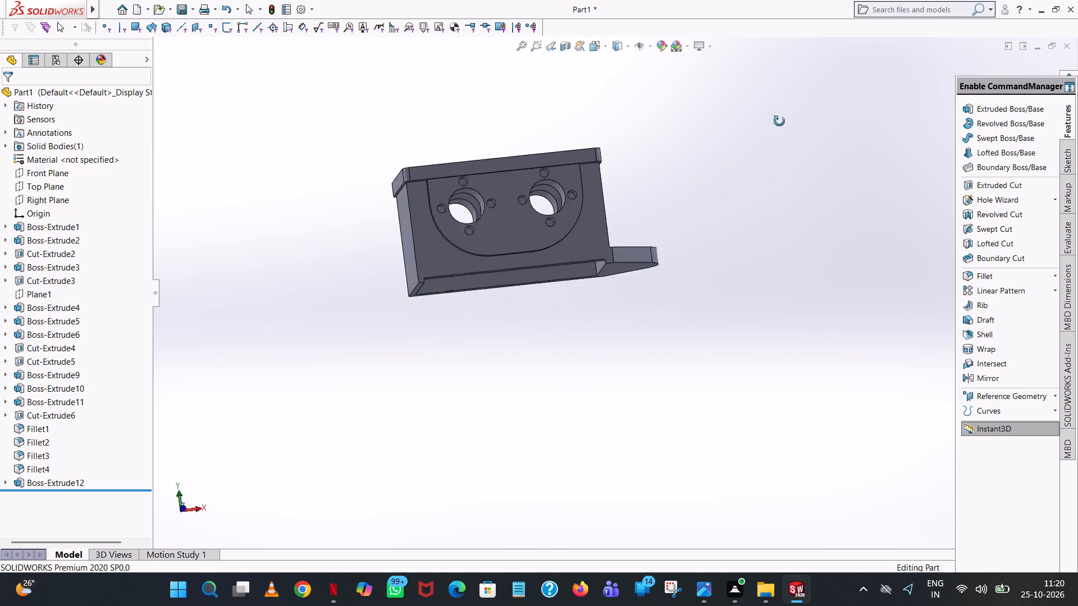
# Examine the lug's junction with the housing's side wall and open underside from several angles.
pyautogui.moveTo(779, 121); pyautogui.dragTo(779, 62, button='middle')
pyautogui.moveTo(691, 191); pyautogui.dragTo(709, 93, button='middle')
pyautogui.scroll(1, 706, 108)
pyautogui.scroll(-4, 622, 233)
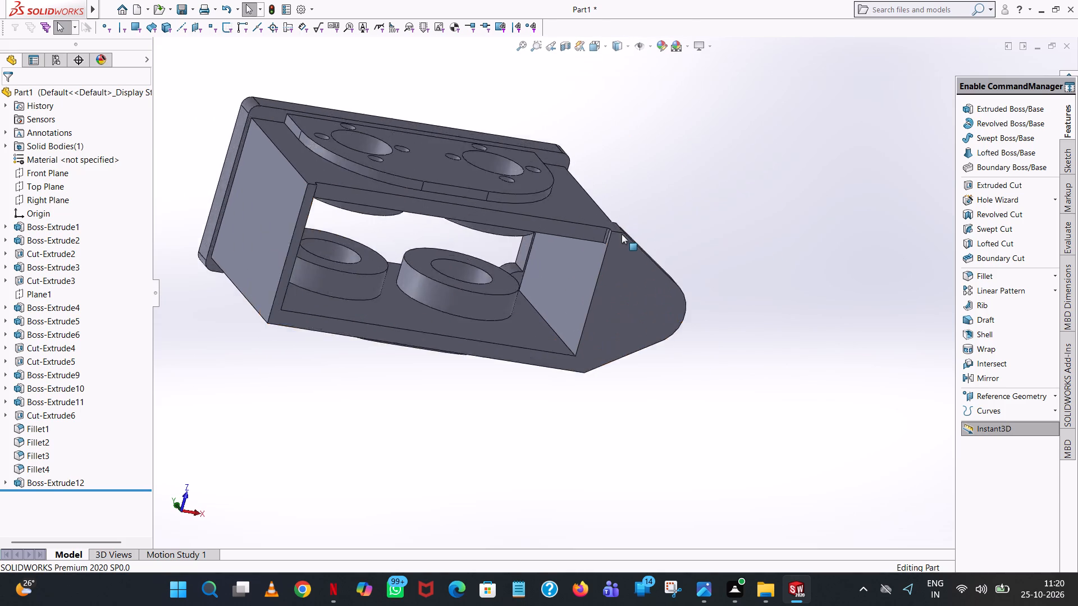
pyautogui.scroll(-3, 622, 234)
pyautogui.moveTo(555, 288); pyautogui.dragTo(590, 449, button='middle')
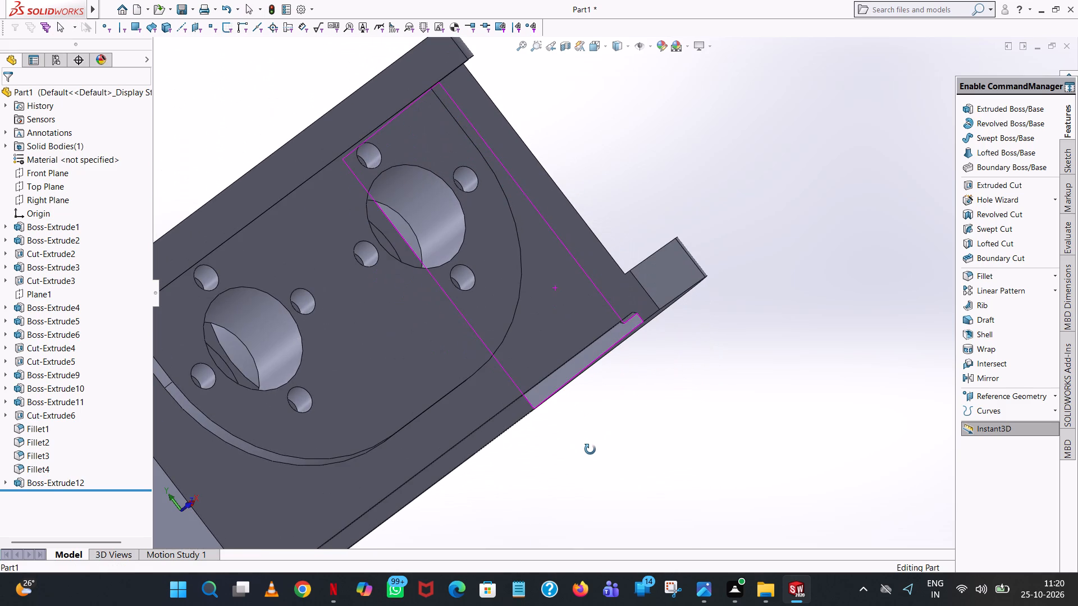
pyautogui.moveTo(590, 449); pyautogui.dragTo(616, 270, button='middle')
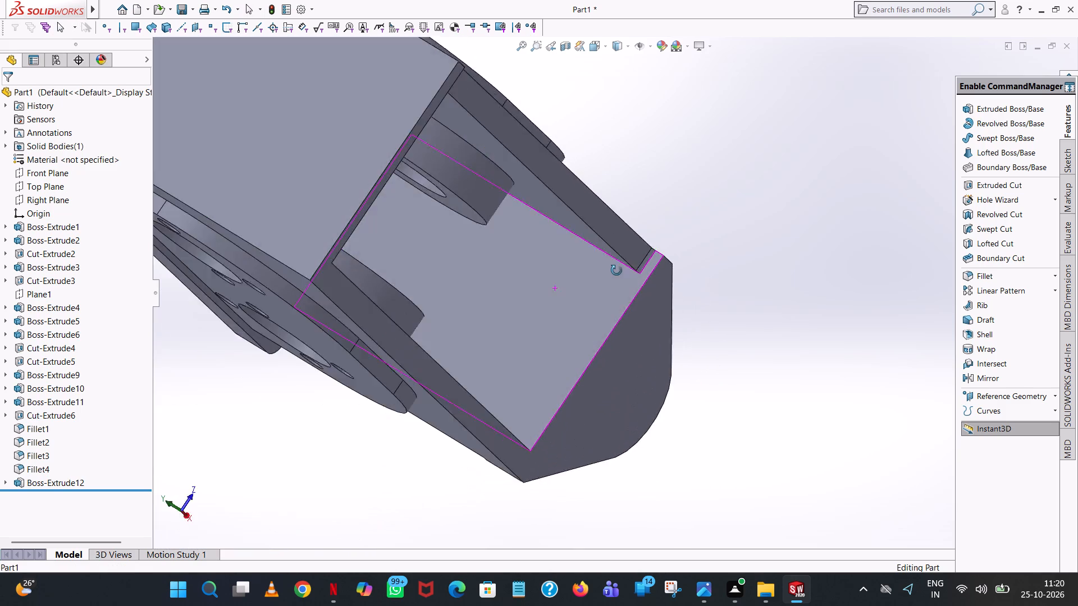
pyautogui.moveTo(616, 270); pyautogui.dragTo(595, 250, button='middle')
# Start an extruded boss sketch on the bottom face of the housing's +Z side wall.
pyautogui.click(1004, 114)
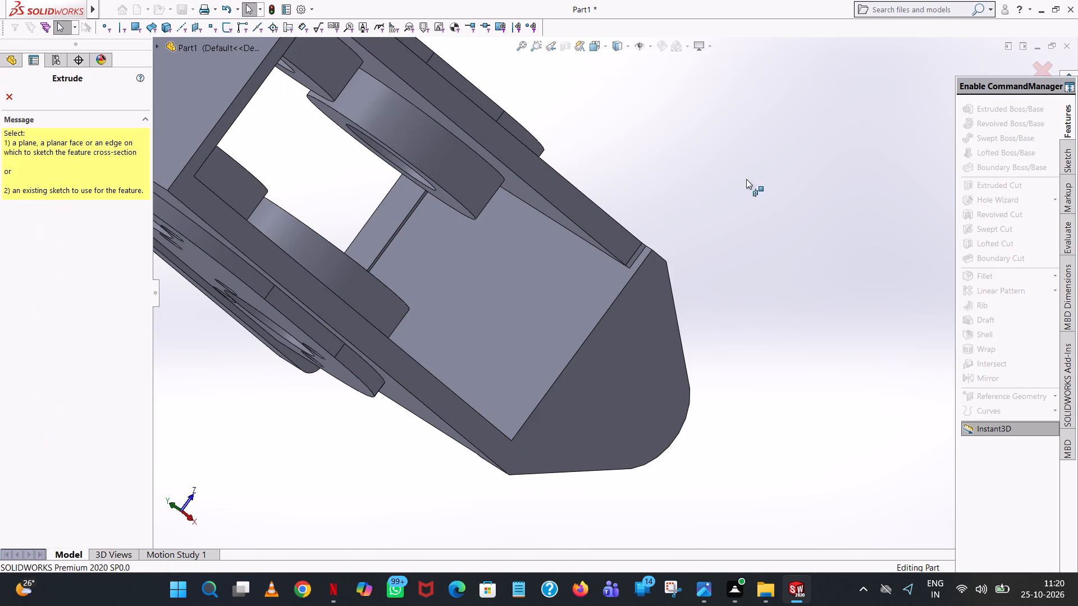
pyautogui.click(595, 216)
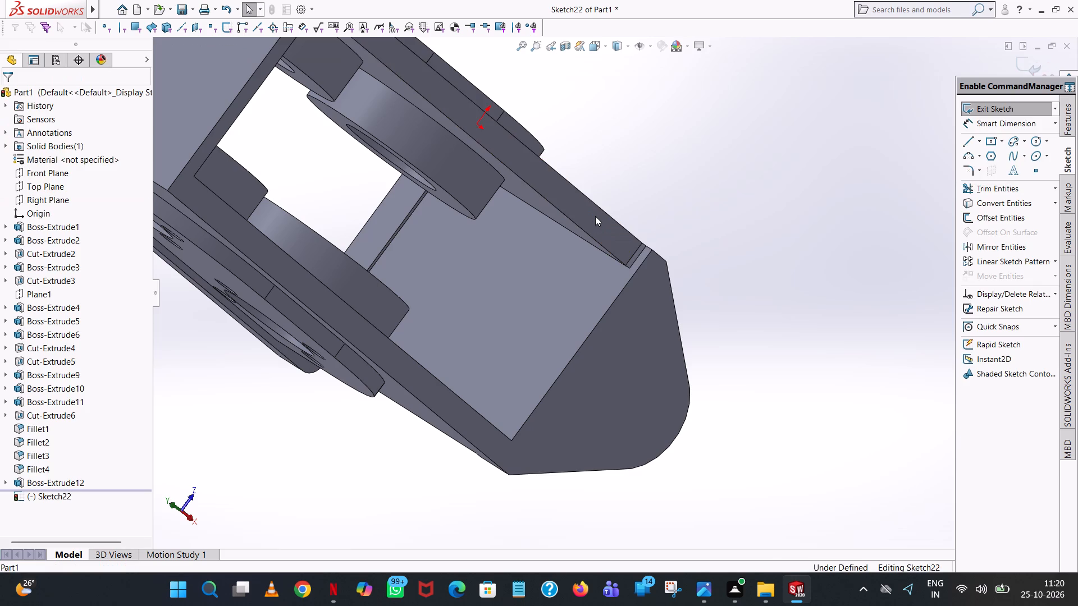
pyautogui.scroll(-1, 915, 168)
pyautogui.scroll(-1, 514, 281)
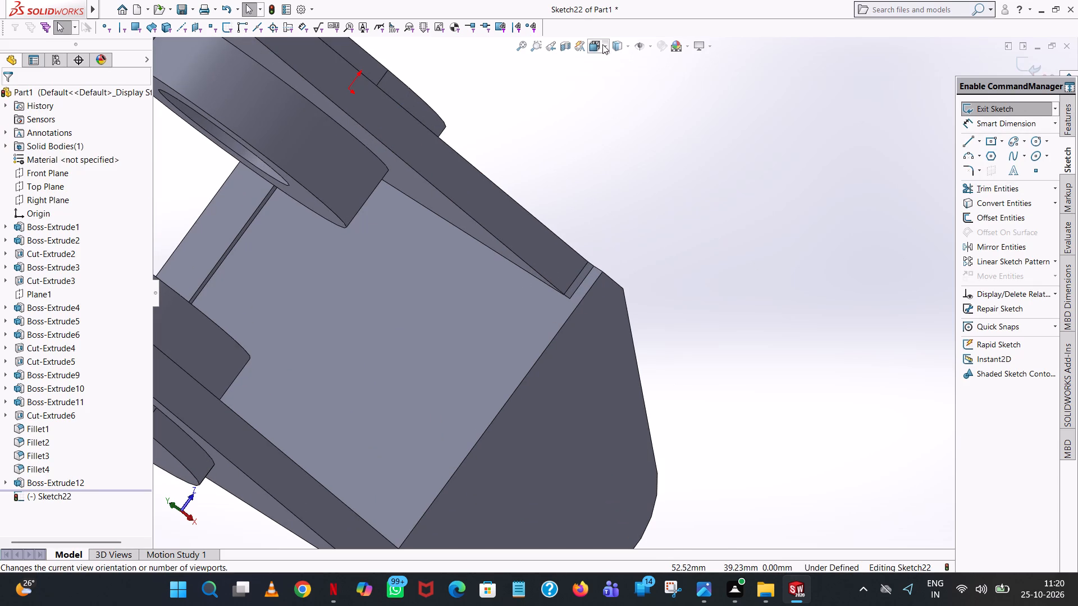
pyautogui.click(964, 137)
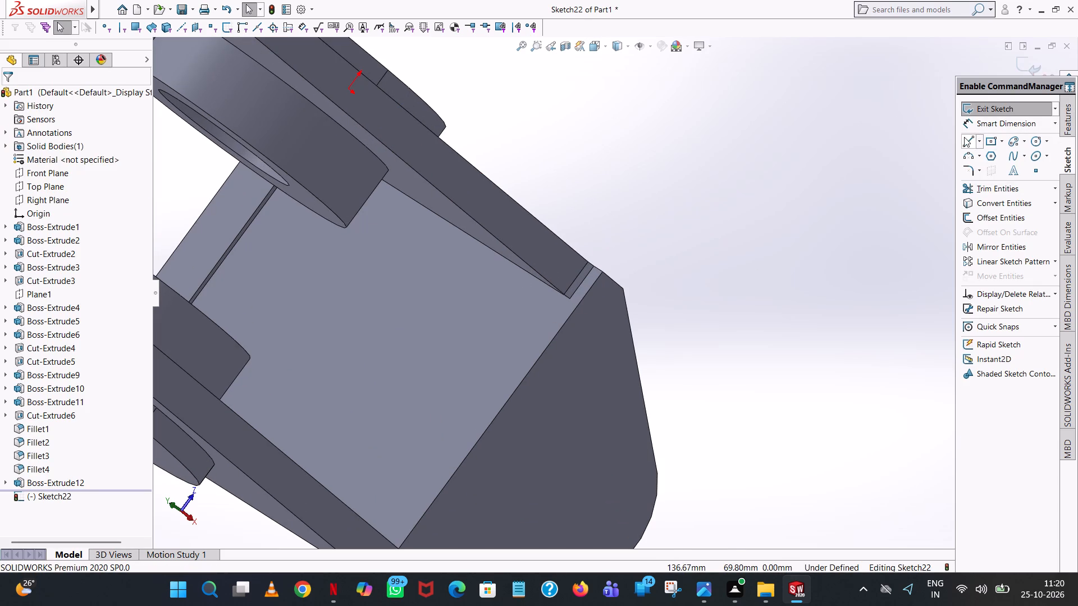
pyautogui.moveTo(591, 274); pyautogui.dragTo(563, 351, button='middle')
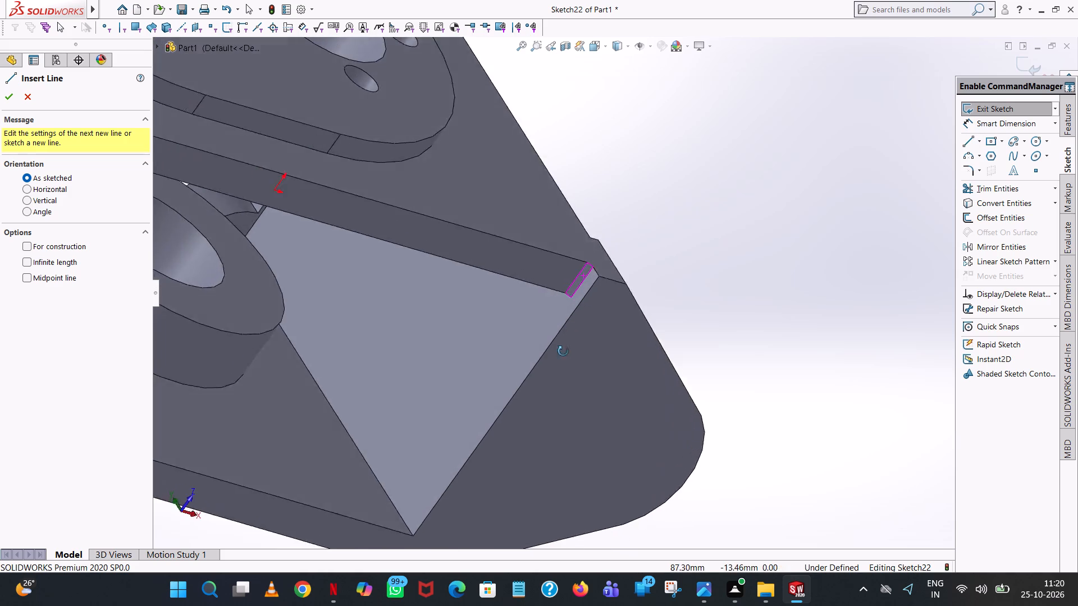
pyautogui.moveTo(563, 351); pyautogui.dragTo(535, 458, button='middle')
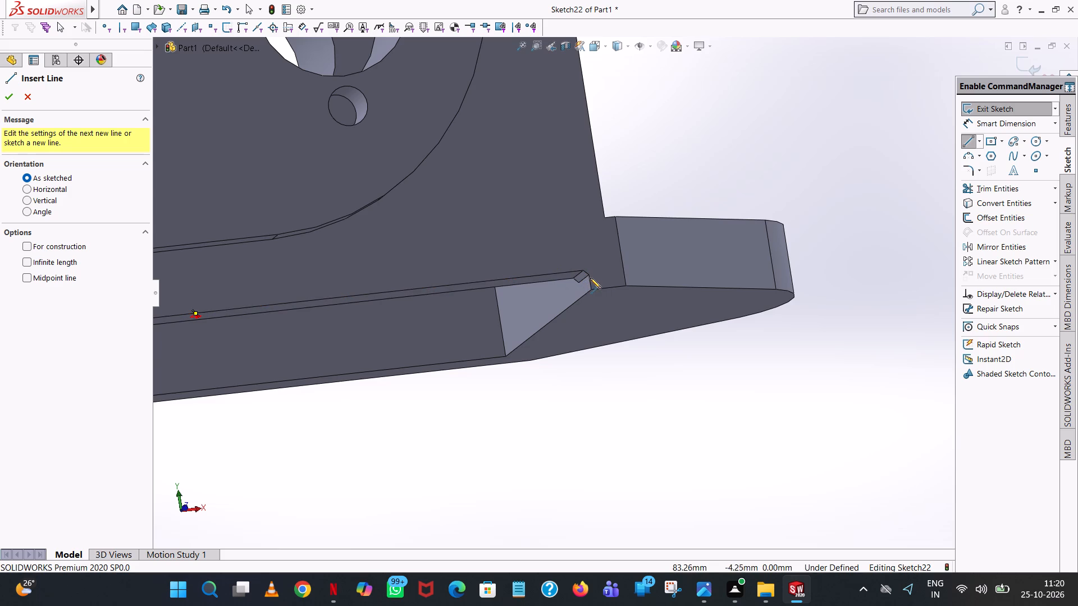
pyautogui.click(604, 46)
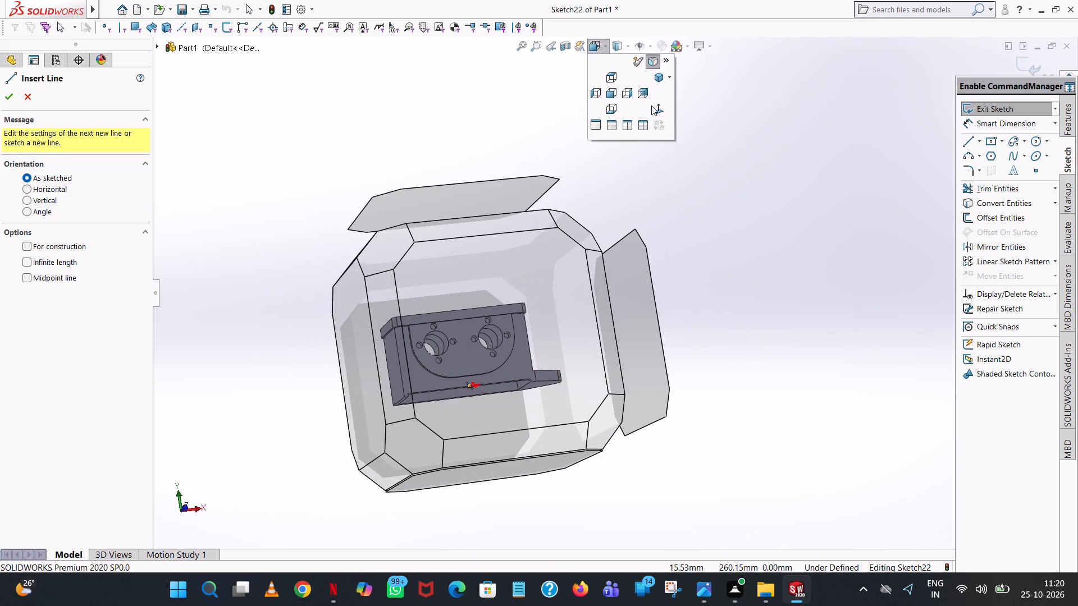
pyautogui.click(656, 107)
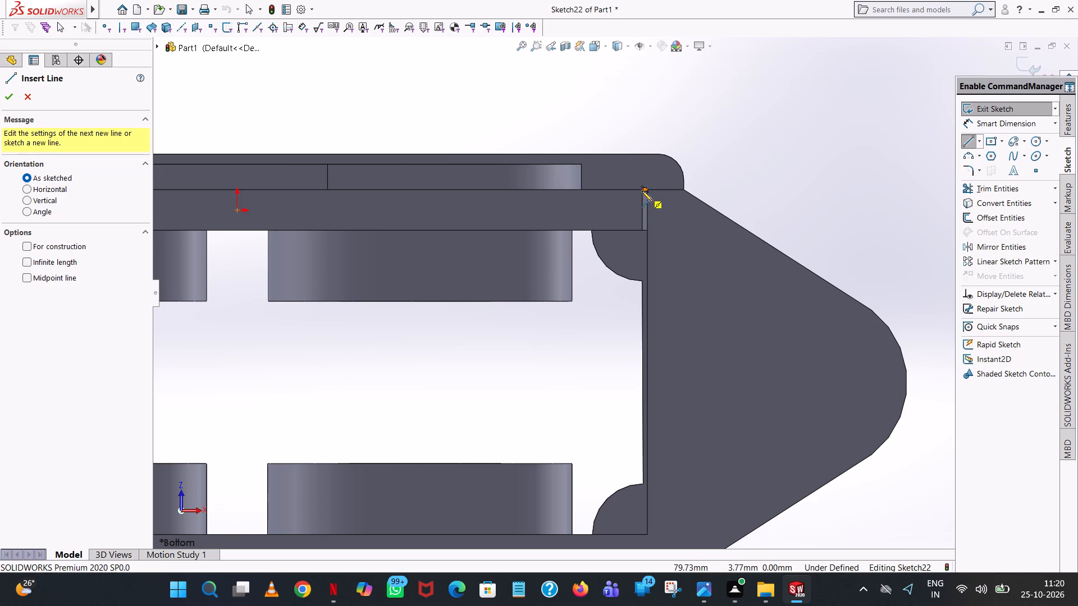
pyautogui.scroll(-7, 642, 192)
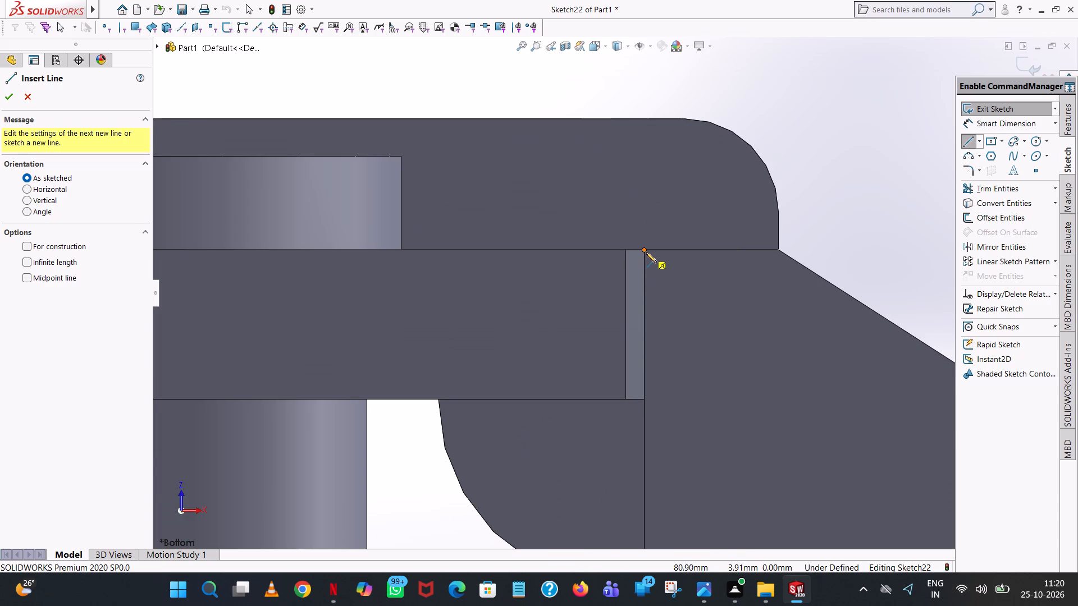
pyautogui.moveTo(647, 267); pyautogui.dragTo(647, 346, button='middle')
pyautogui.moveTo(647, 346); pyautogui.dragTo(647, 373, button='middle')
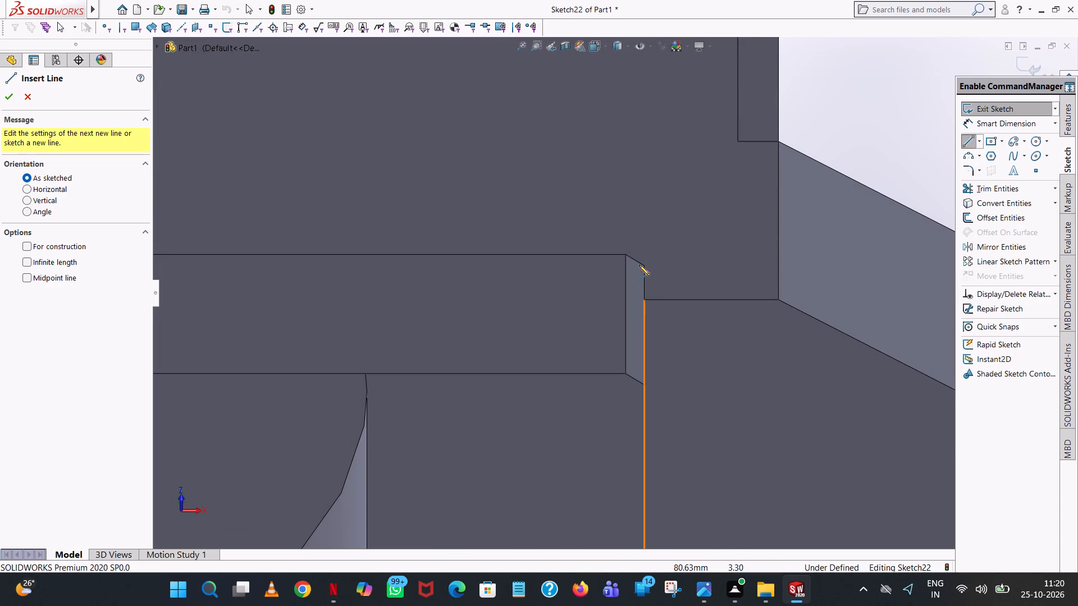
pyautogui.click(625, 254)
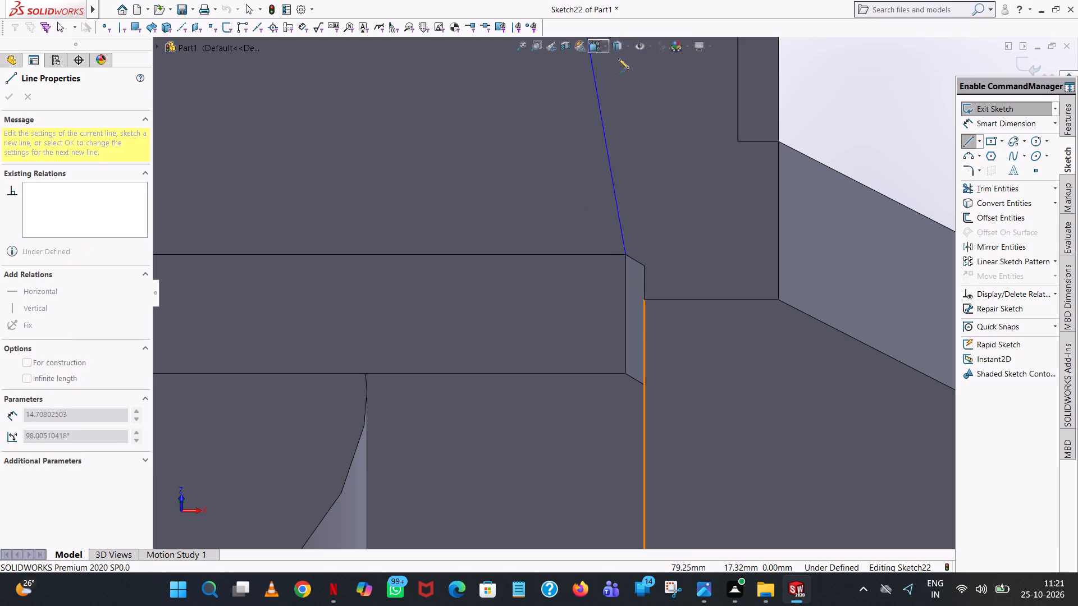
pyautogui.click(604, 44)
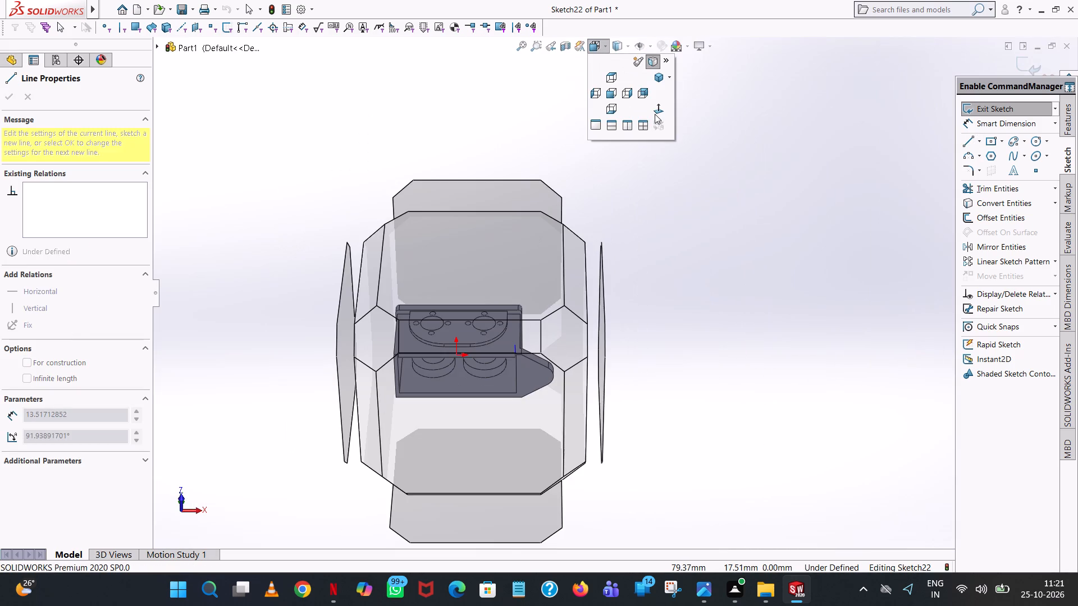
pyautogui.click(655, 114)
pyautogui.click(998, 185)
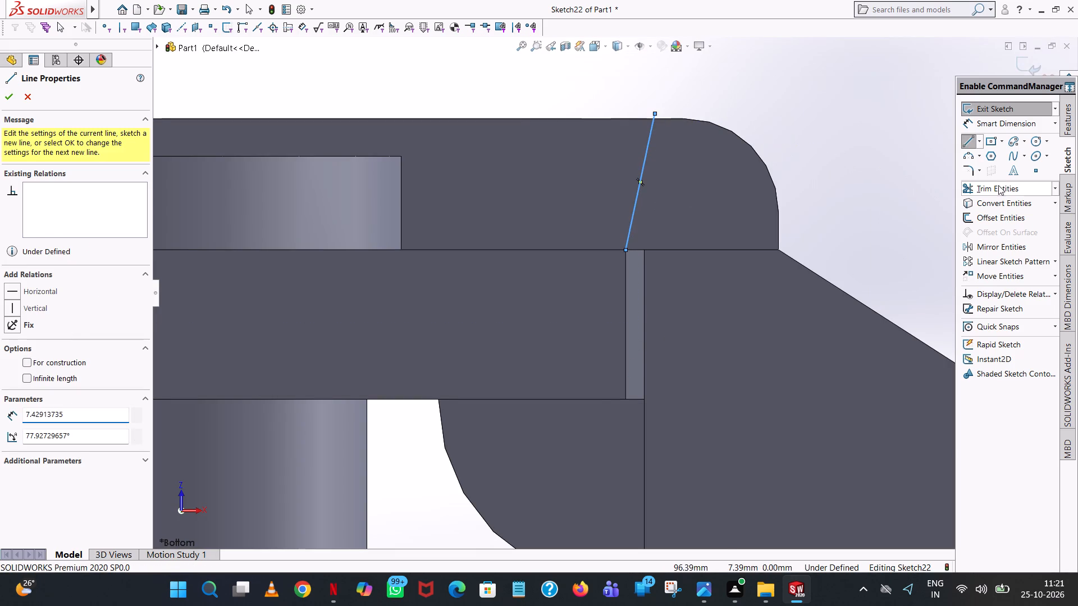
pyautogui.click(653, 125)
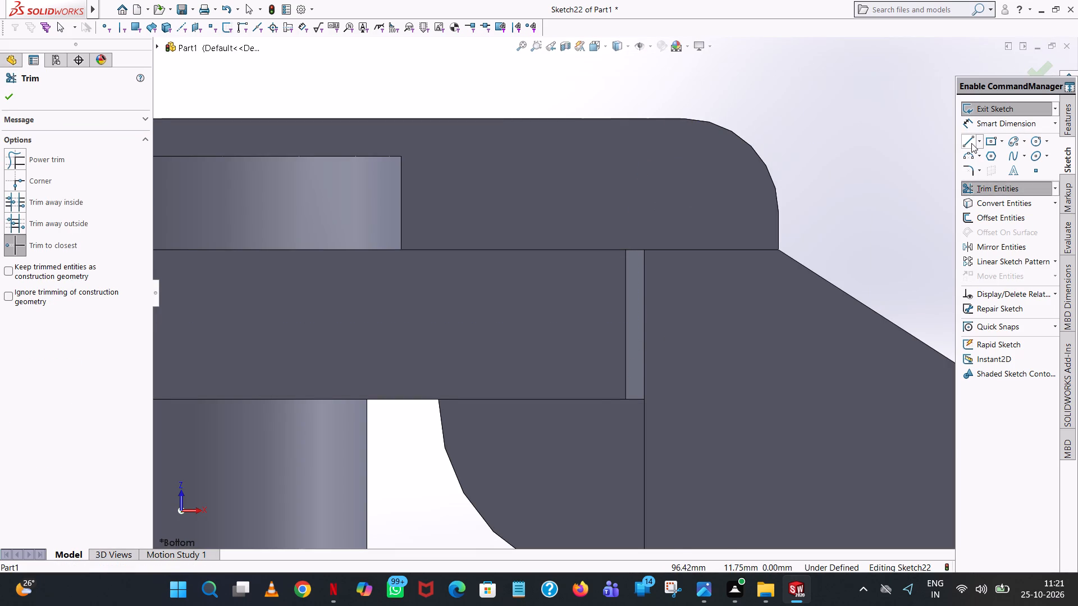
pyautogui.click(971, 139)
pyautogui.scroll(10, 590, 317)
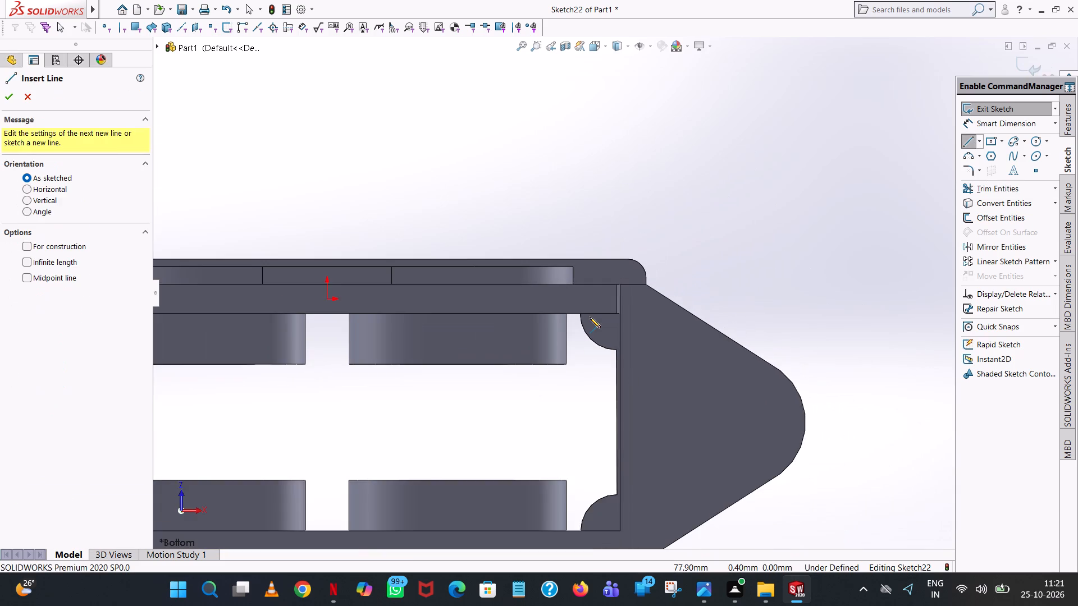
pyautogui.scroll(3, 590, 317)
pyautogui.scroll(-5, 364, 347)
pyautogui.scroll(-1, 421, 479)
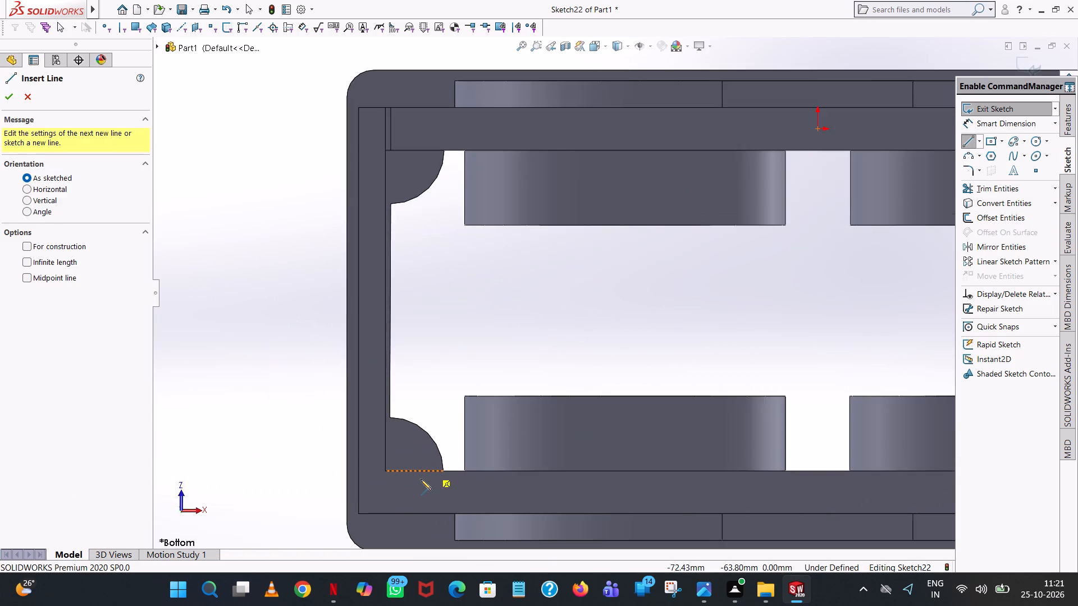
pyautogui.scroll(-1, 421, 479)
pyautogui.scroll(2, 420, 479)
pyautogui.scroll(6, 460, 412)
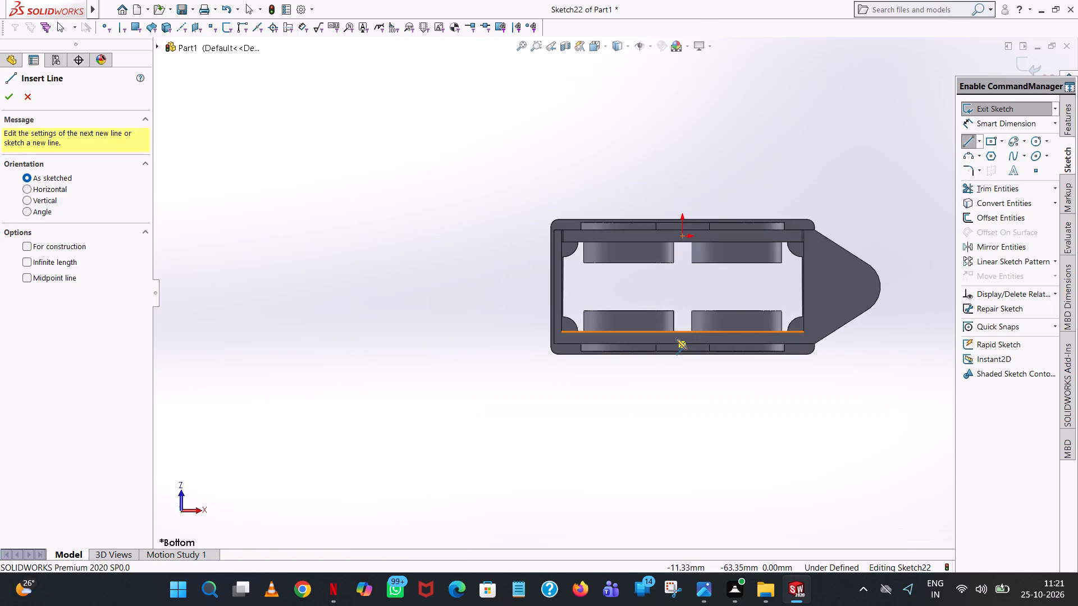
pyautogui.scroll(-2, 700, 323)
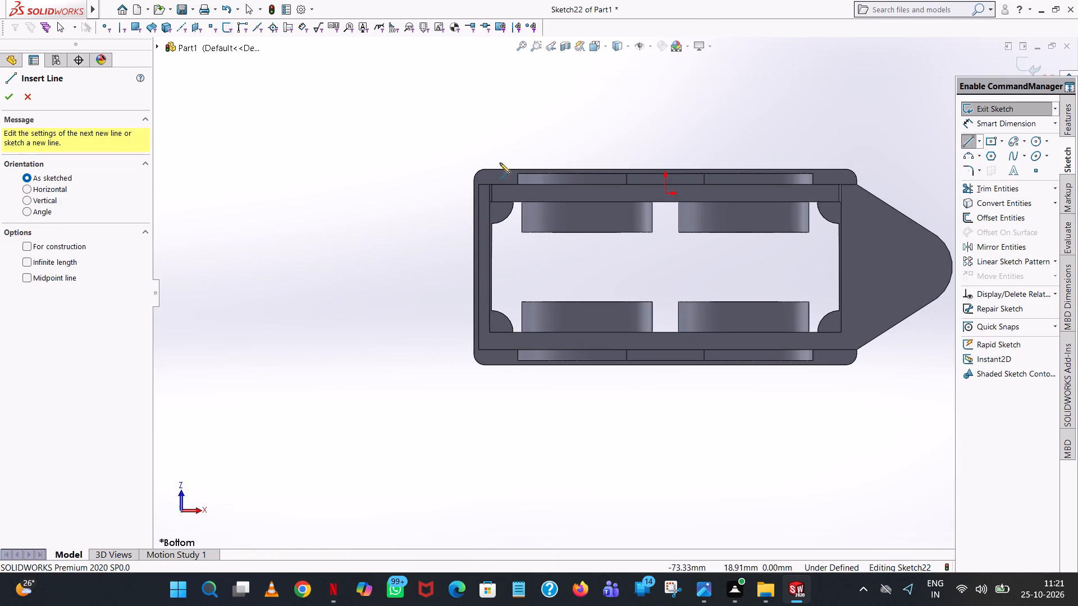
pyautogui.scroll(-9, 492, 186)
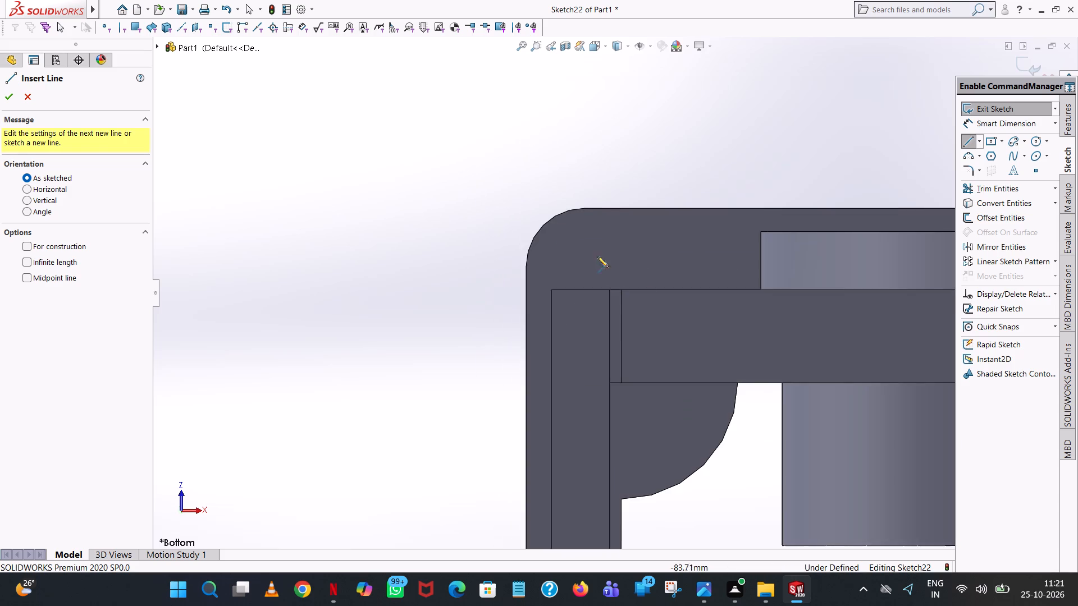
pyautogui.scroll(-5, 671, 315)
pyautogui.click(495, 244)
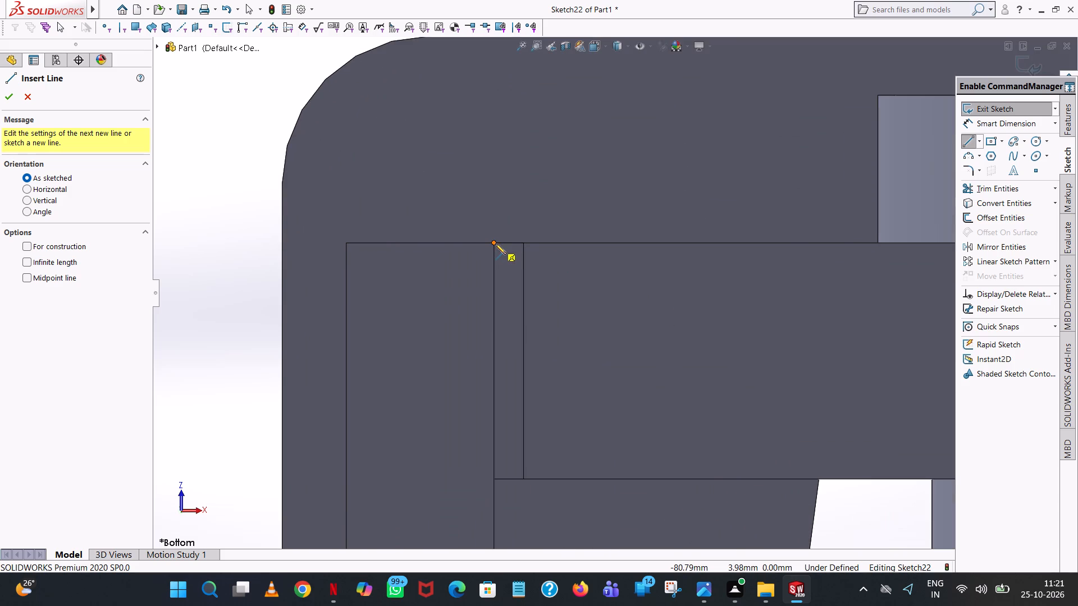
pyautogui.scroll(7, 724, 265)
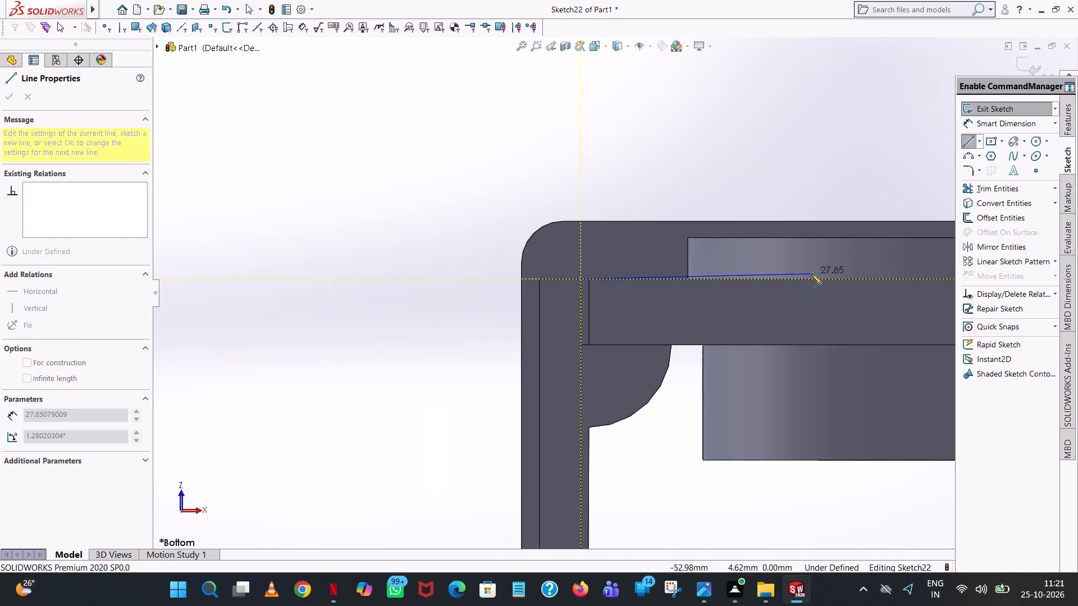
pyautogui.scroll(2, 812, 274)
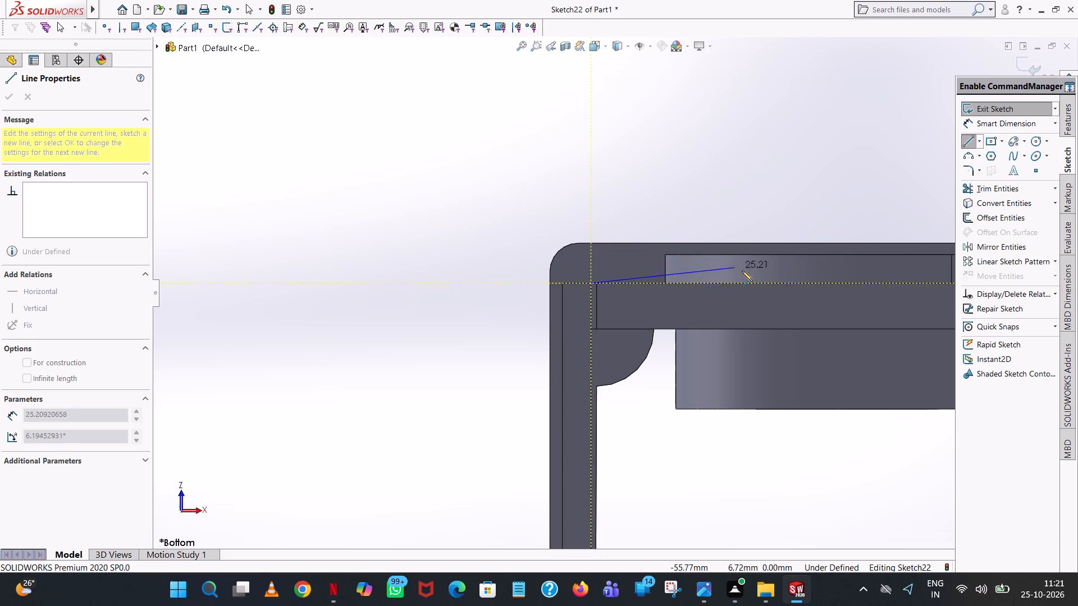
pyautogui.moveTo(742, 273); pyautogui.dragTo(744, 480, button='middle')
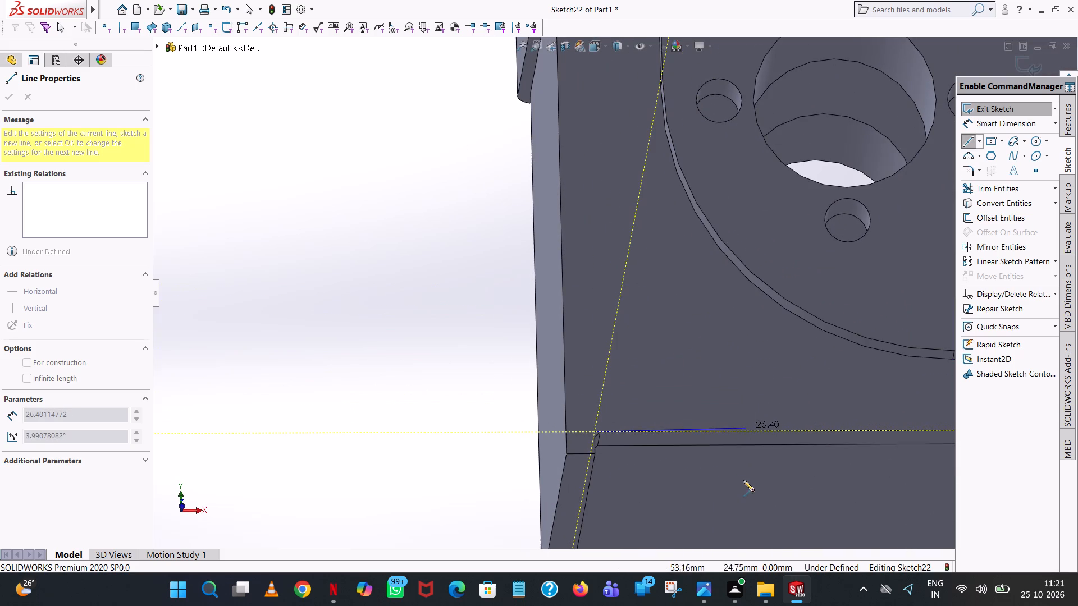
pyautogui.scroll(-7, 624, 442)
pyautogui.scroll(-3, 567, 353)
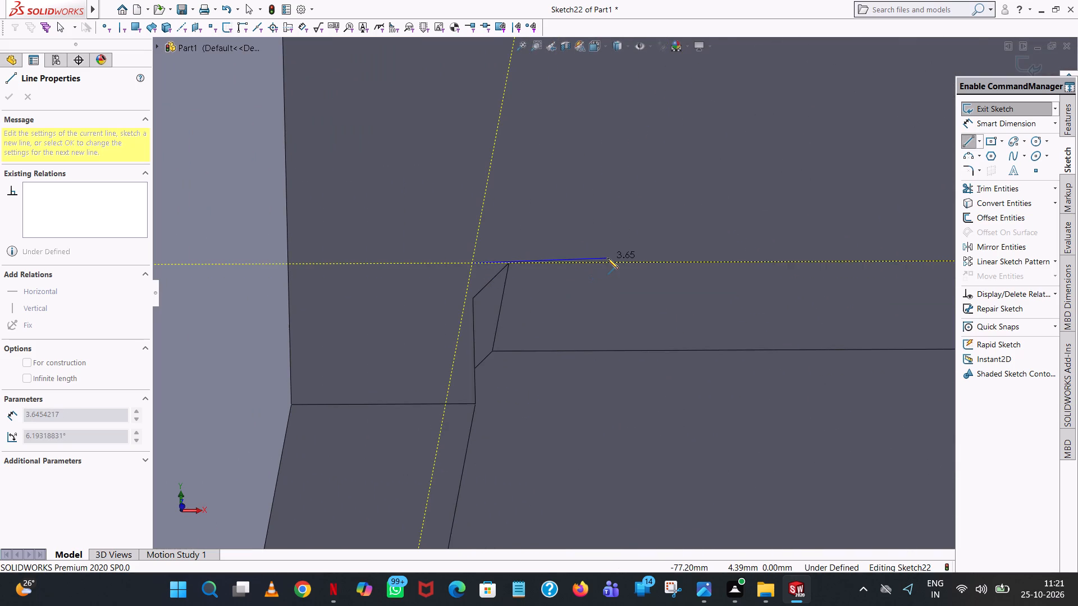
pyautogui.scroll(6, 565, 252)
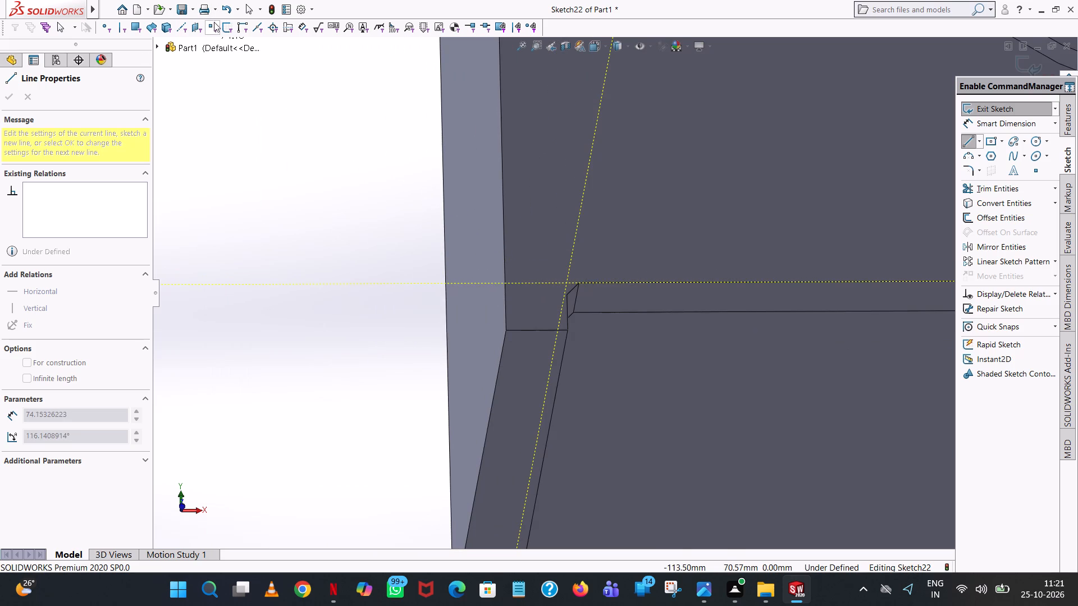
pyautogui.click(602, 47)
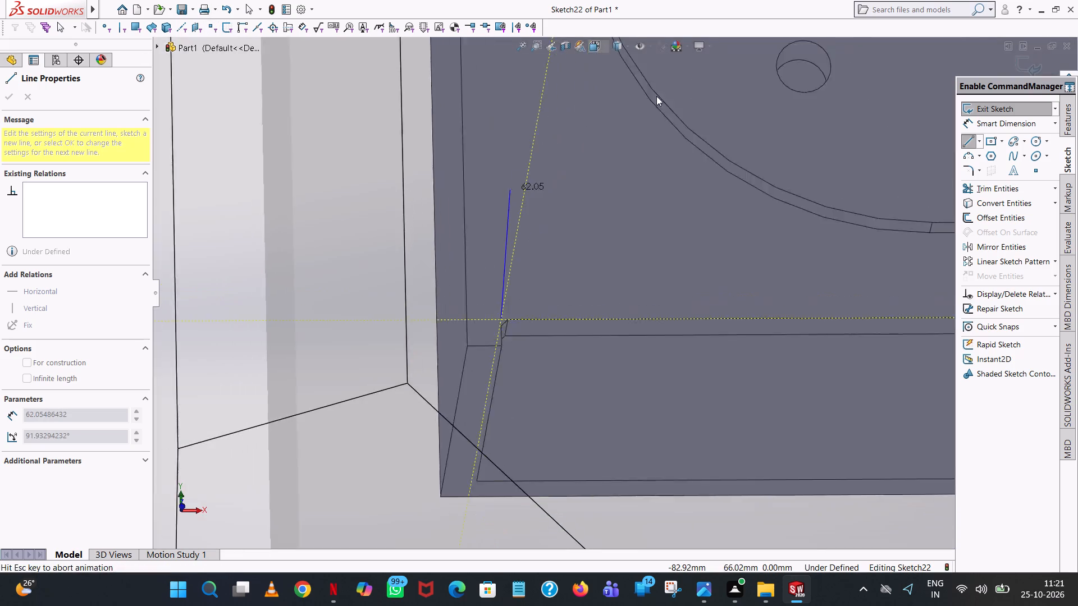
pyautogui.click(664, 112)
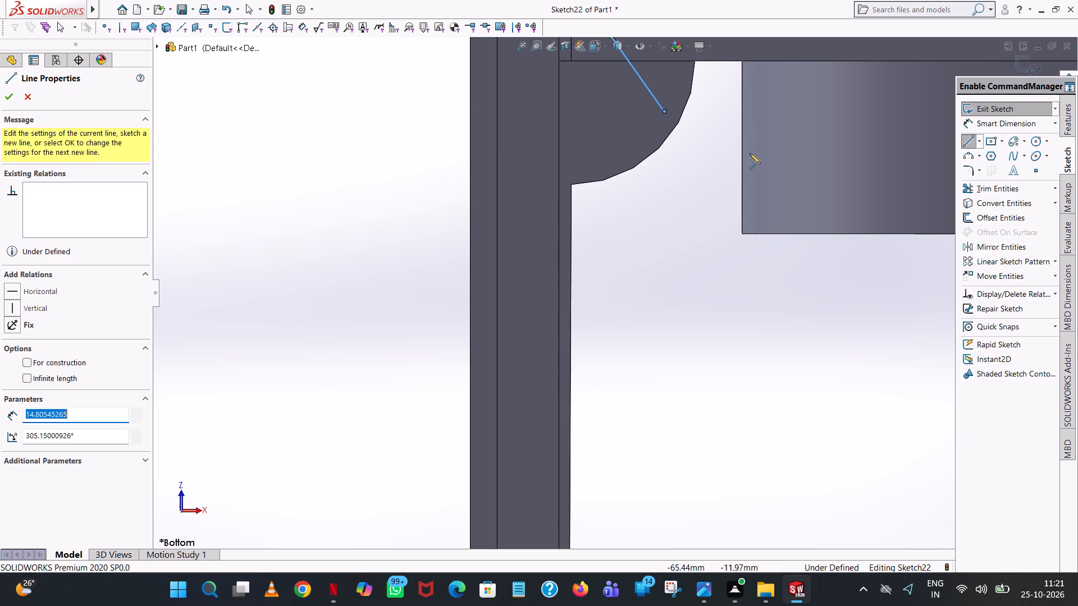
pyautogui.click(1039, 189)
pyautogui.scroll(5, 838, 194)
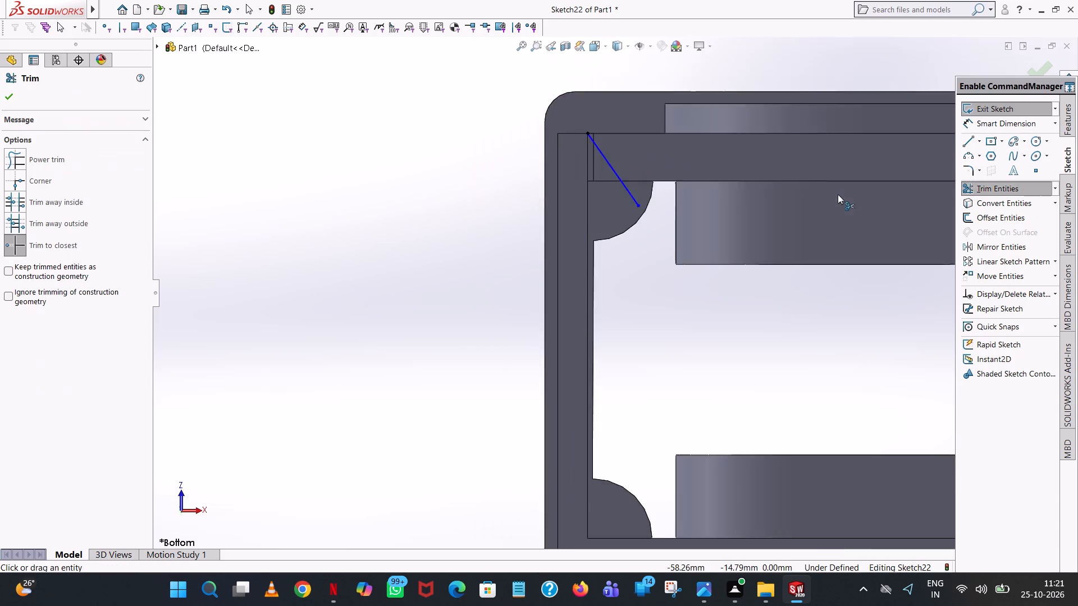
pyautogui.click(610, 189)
# Sketch a closed rectangle of about 162 by 68 mm with lines through the inner corners of the housing's open underside.
pyautogui.click(963, 140)
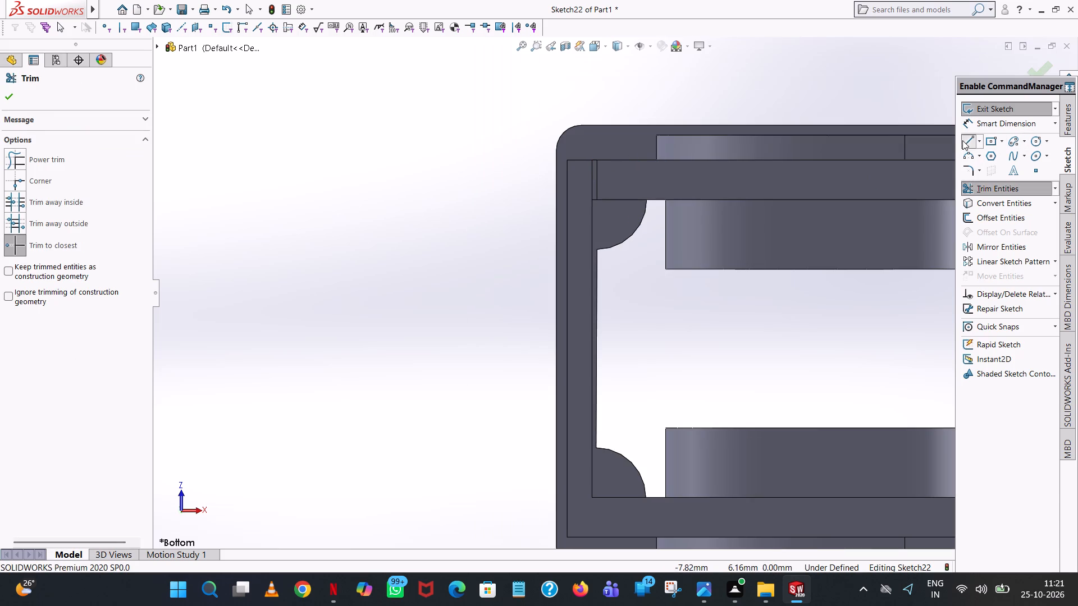
pyautogui.scroll(-5, 637, 196)
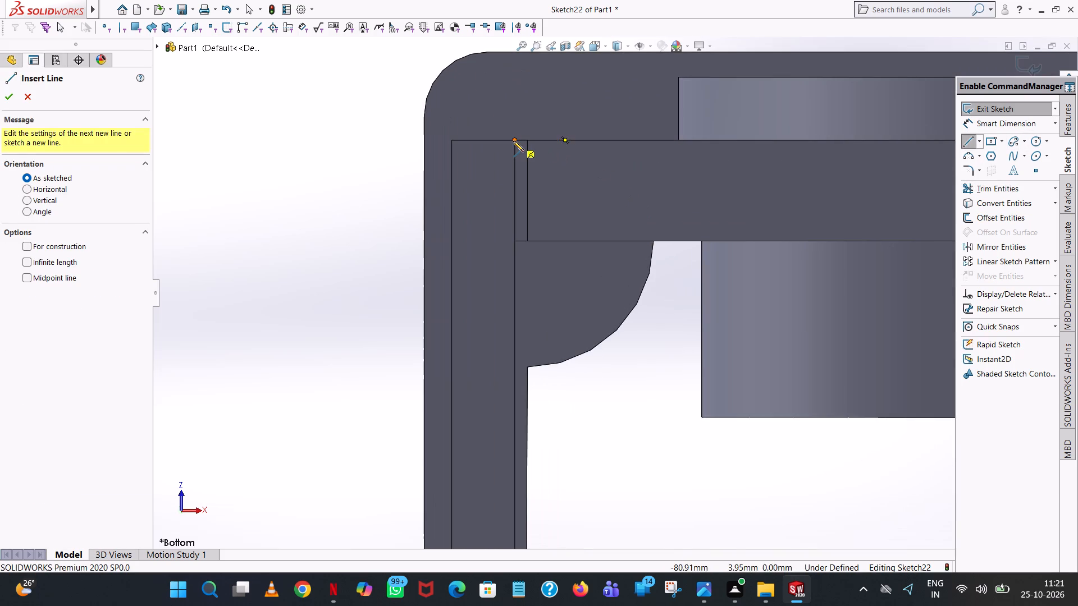
pyautogui.click(513, 141)
pyautogui.scroll(7, 782, 171)
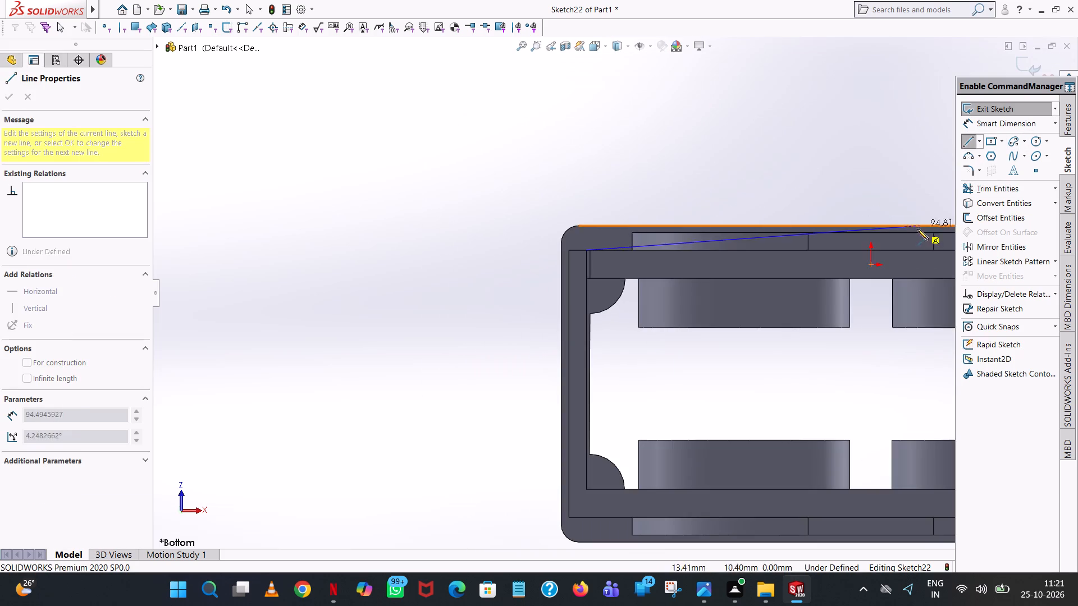
pyautogui.scroll(4, 916, 231)
pyautogui.scroll(-6, 873, 272)
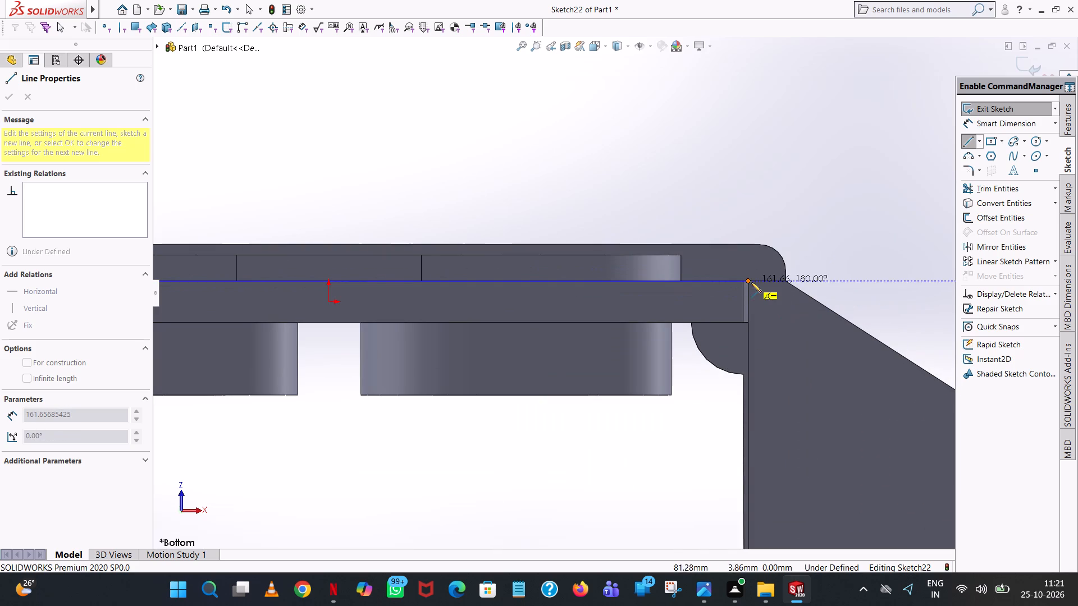
pyautogui.click(749, 280)
pyautogui.scroll(7, 746, 353)
pyautogui.scroll(-8, 673, 442)
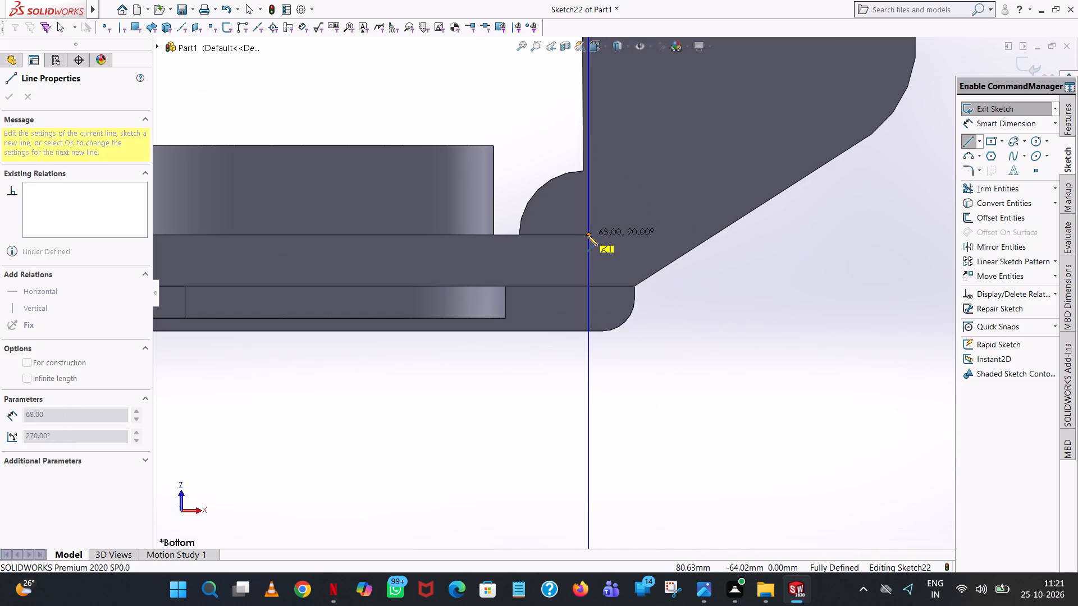
pyautogui.click(587, 235)
pyautogui.scroll(6, 335, 222)
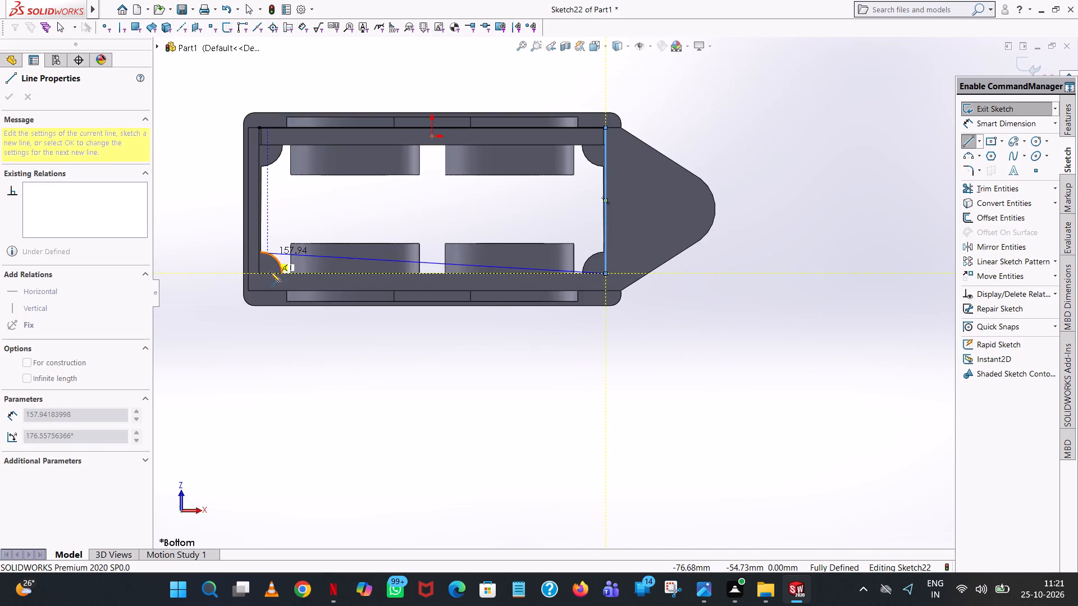
pyautogui.scroll(-7, 276, 279)
pyautogui.click(430, 264)
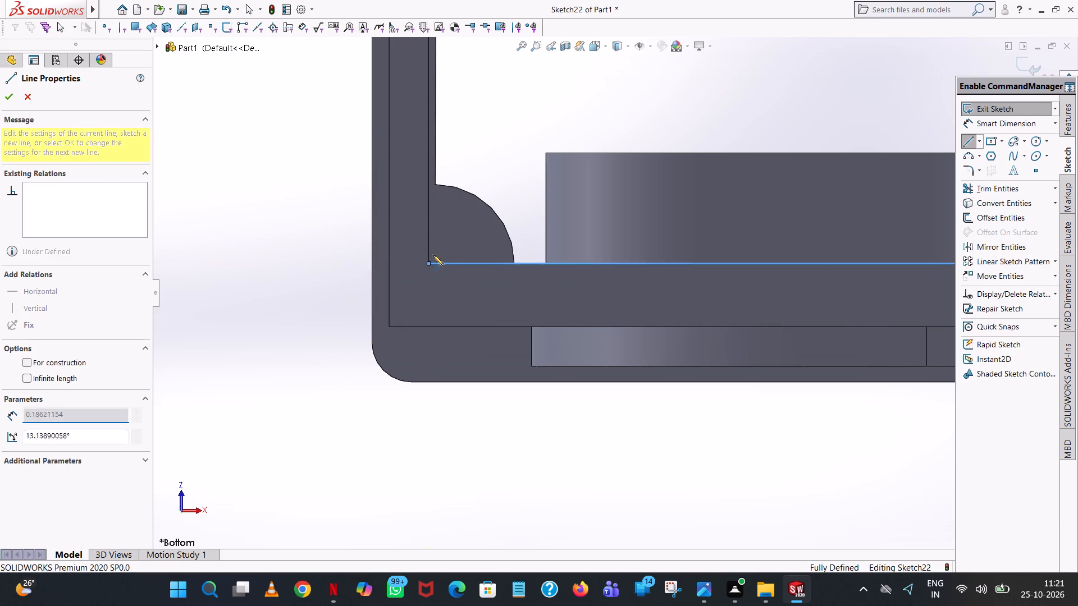
pyautogui.scroll(6, 435, 251)
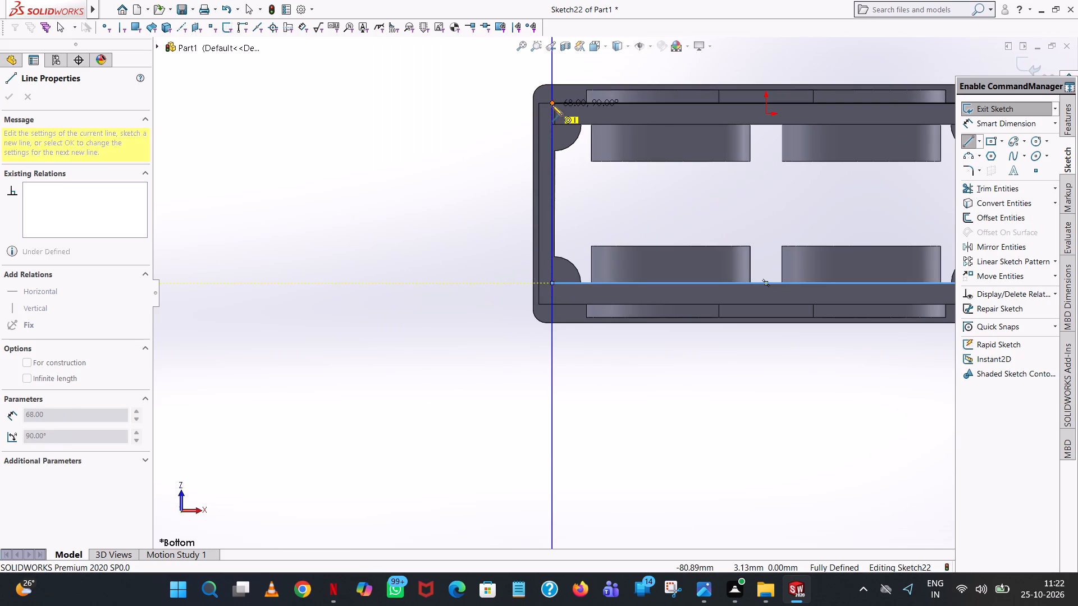
pyautogui.click(552, 104)
pyautogui.rightClick(552, 104)
pyautogui.click(633, 113)
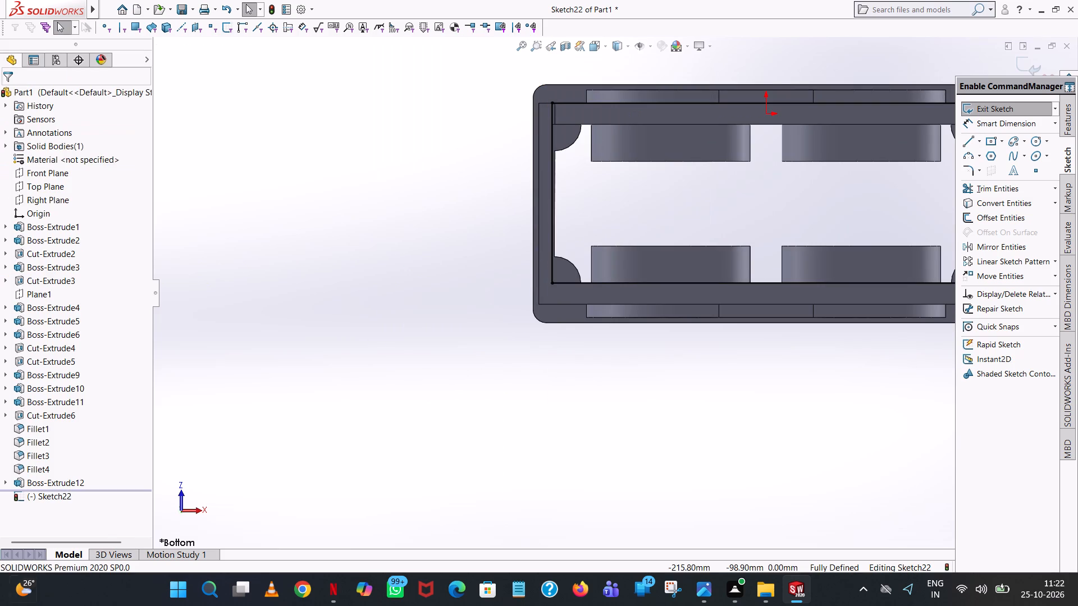
# Extrude the rectangle 5 mm blind in the reversed direction, up into the housing, merged with the body, to close its bottom.
pyautogui.click(1071, 122)
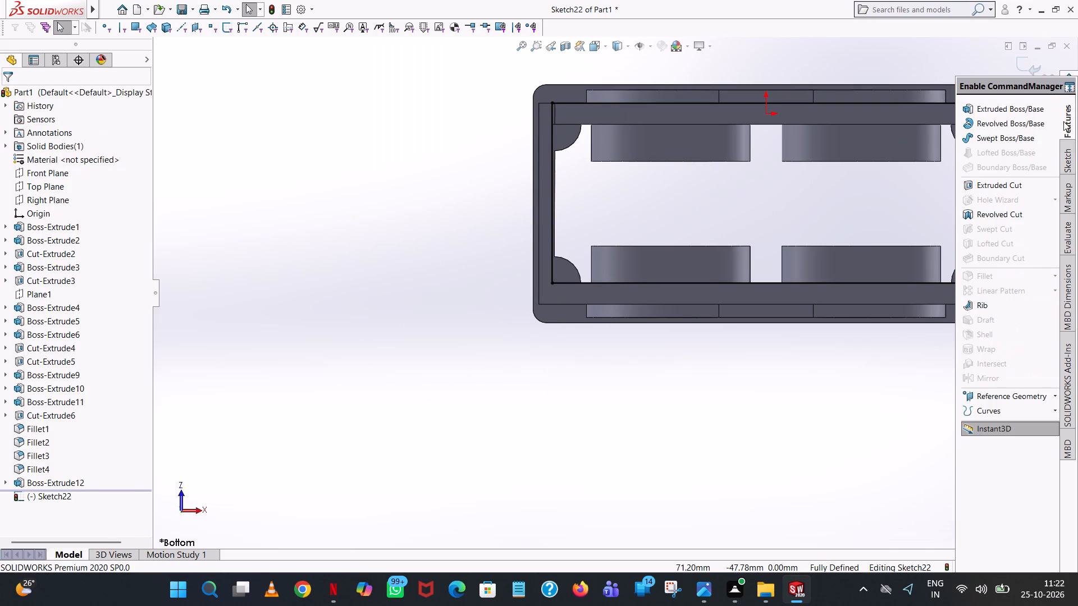
pyautogui.click(1030, 109)
pyautogui.moveTo(820, 124); pyautogui.dragTo(811, 327, button='middle')
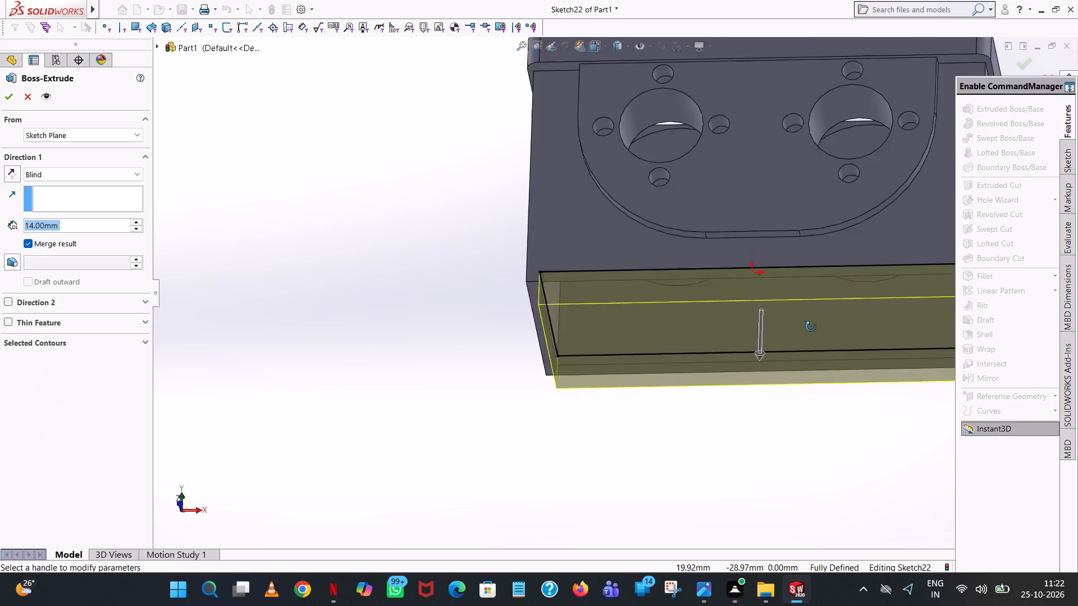
pyautogui.moveTo(811, 327); pyautogui.dragTo(797, 411, button='middle')
pyautogui.click(17, 173)
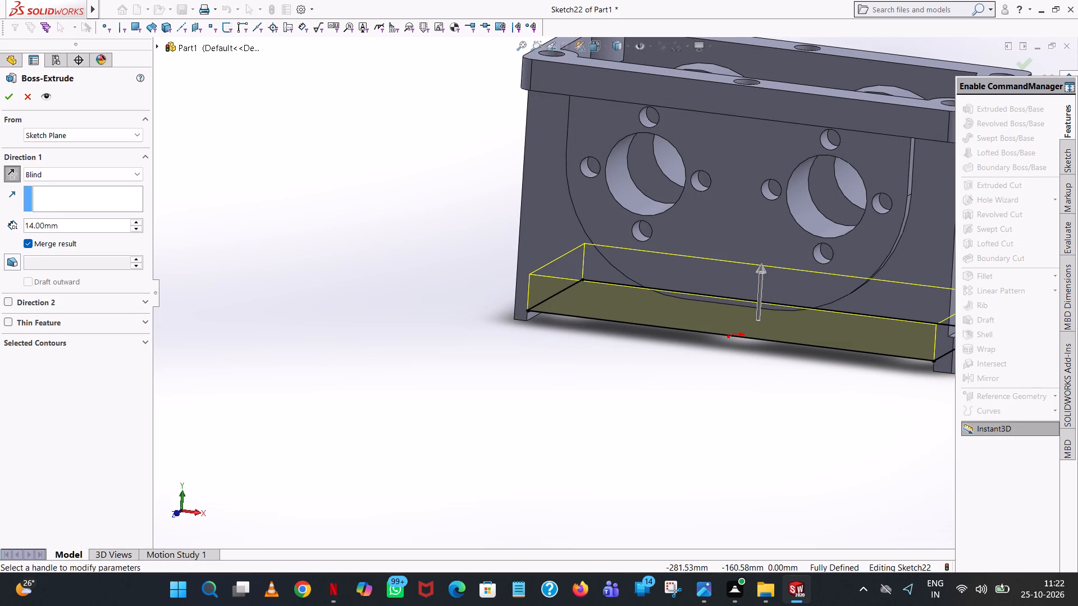
pyautogui.doubleClick(88, 227)
pyautogui.press('5')
pyautogui.press('Return')
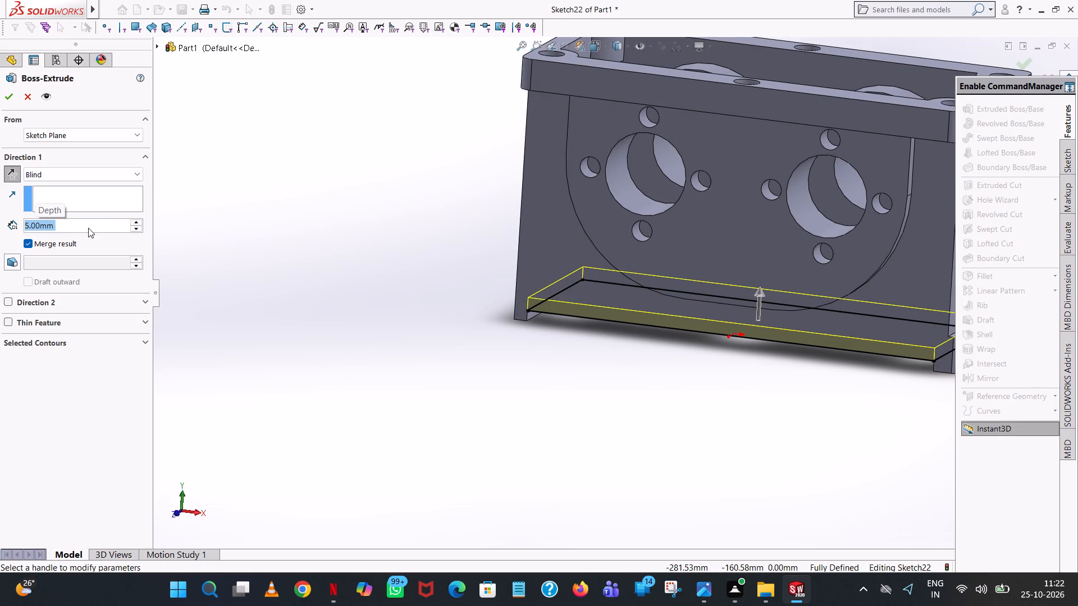
pyautogui.click(7, 91)
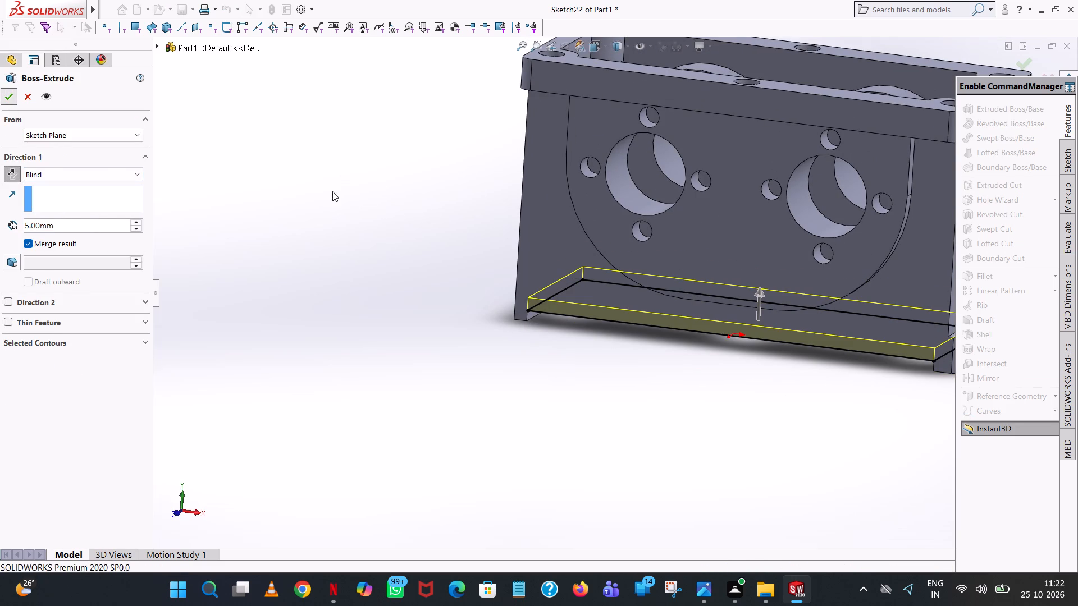
pyautogui.click(328, 189)
# Start an extruded cut sketch on the upper face of the tapering lug and view it from the top.
pyautogui.moveTo(693, 353); pyautogui.dragTo(614, 90, button='middle')
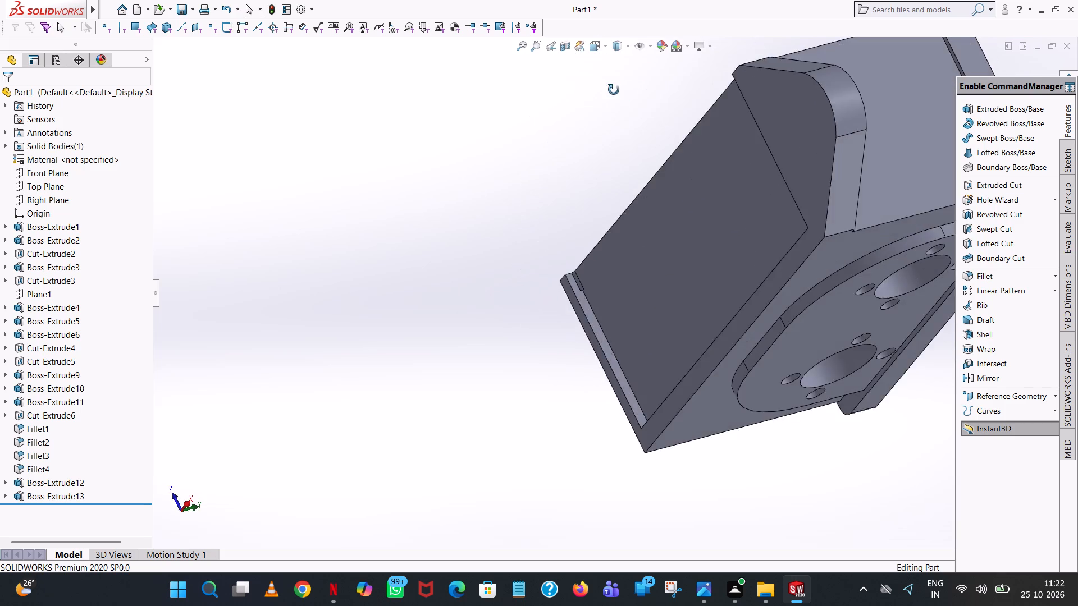
pyautogui.moveTo(614, 90); pyautogui.dragTo(678, 80, button='middle')
pyautogui.scroll(5, 766, 168)
pyautogui.moveTo(770, 168); pyautogui.dragTo(855, 371, button='middle')
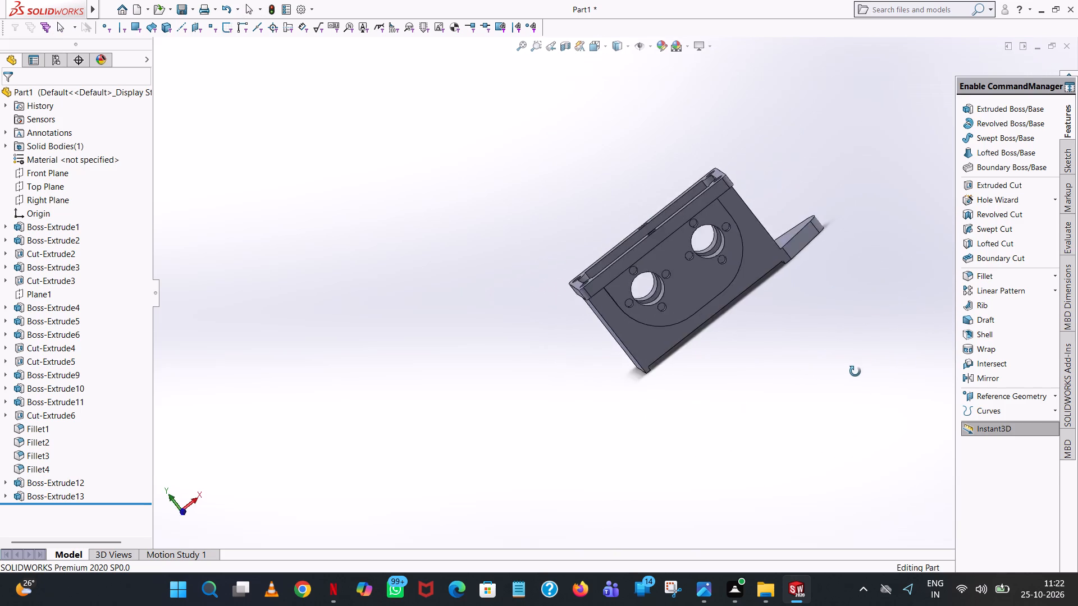
pyautogui.moveTo(855, 371); pyautogui.dragTo(864, 455, button='middle')
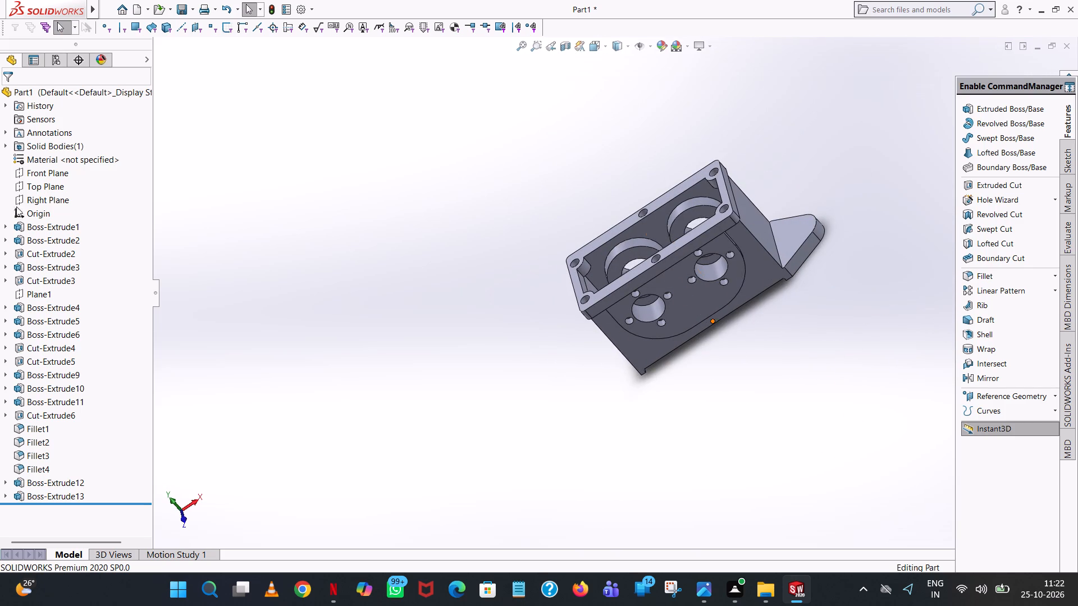
pyautogui.scroll(-8, 783, 228)
pyautogui.moveTo(762, 287); pyautogui.dragTo(785, 382, button='middle')
pyautogui.click(1008, 182)
pyautogui.click(695, 204)
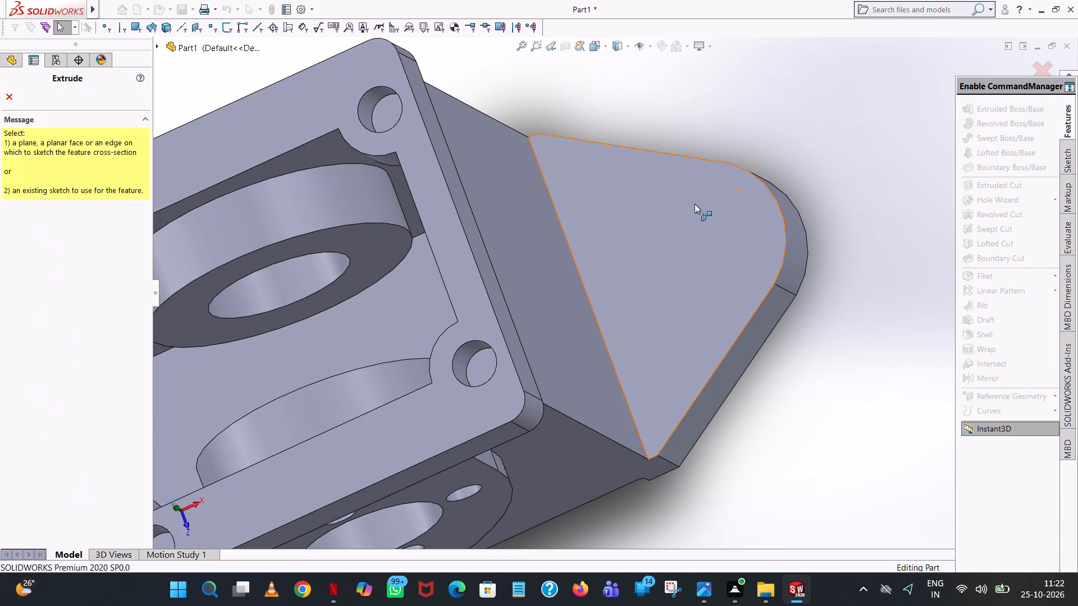
pyautogui.click(606, 48)
pyautogui.click(657, 106)
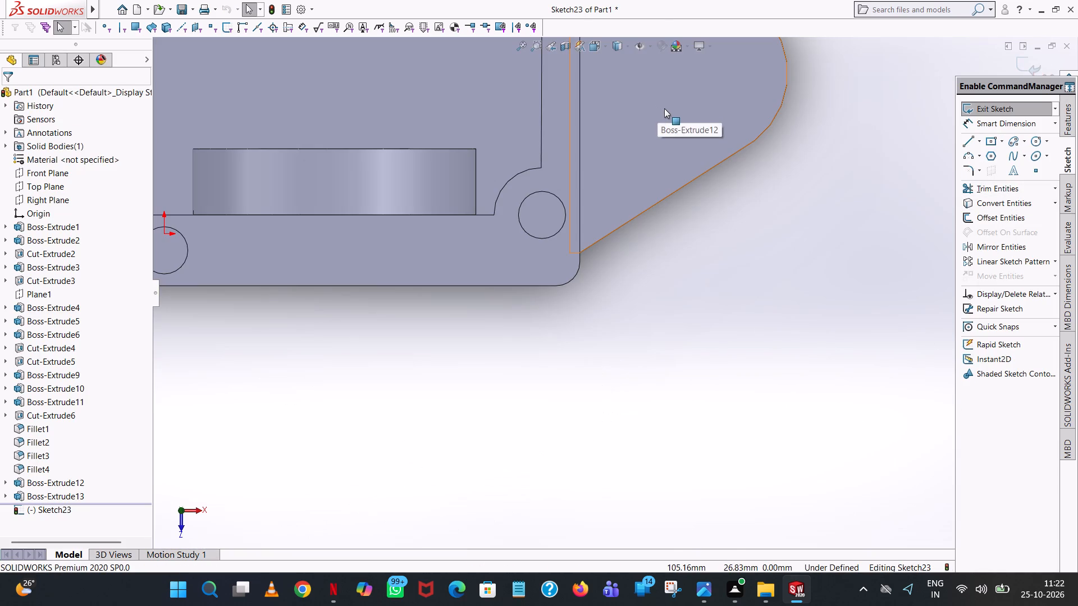
# Sketch a circle of radius 28/2 mm on the lug, concentric with its rounded tip.
pyautogui.click(1032, 137)
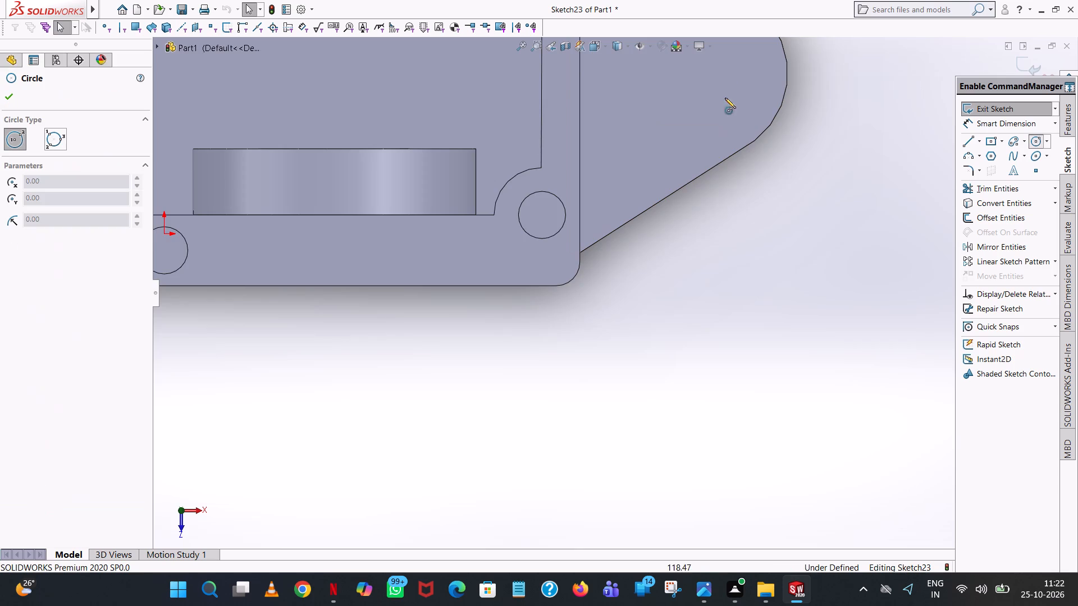
pyautogui.scroll(3, 733, 104)
pyautogui.scroll(-4, 690, 131)
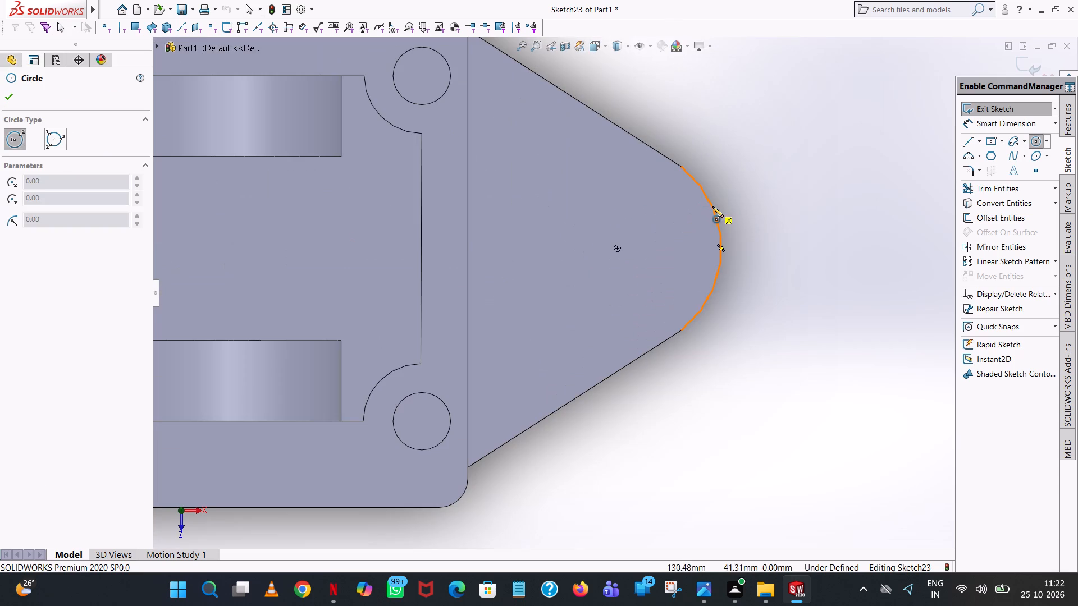
pyautogui.click(617, 247)
pyautogui.click(659, 227)
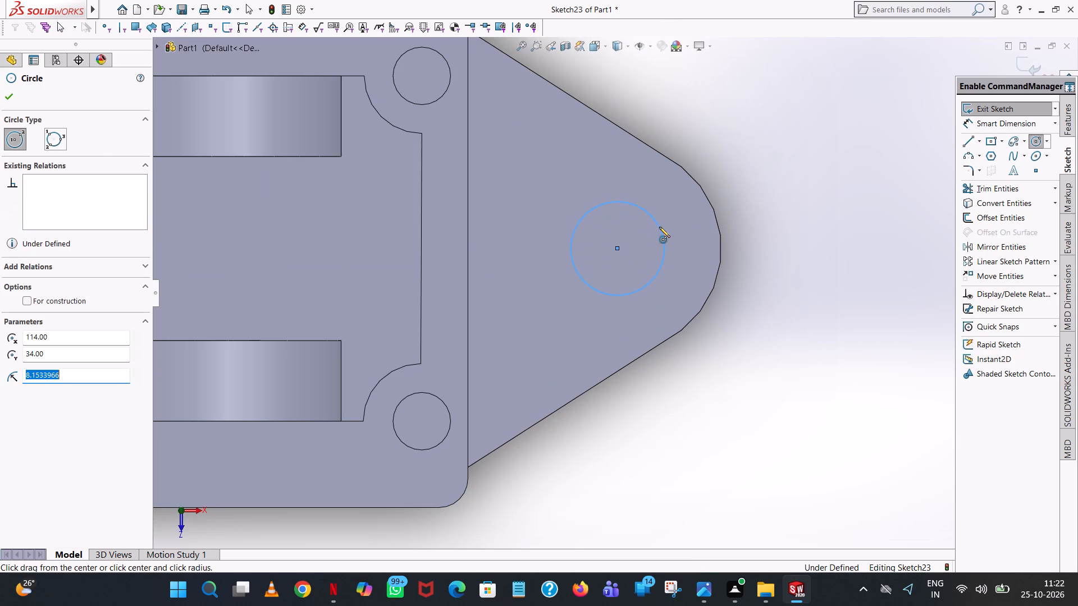
pyautogui.write('28/2')
pyautogui.press('Return')
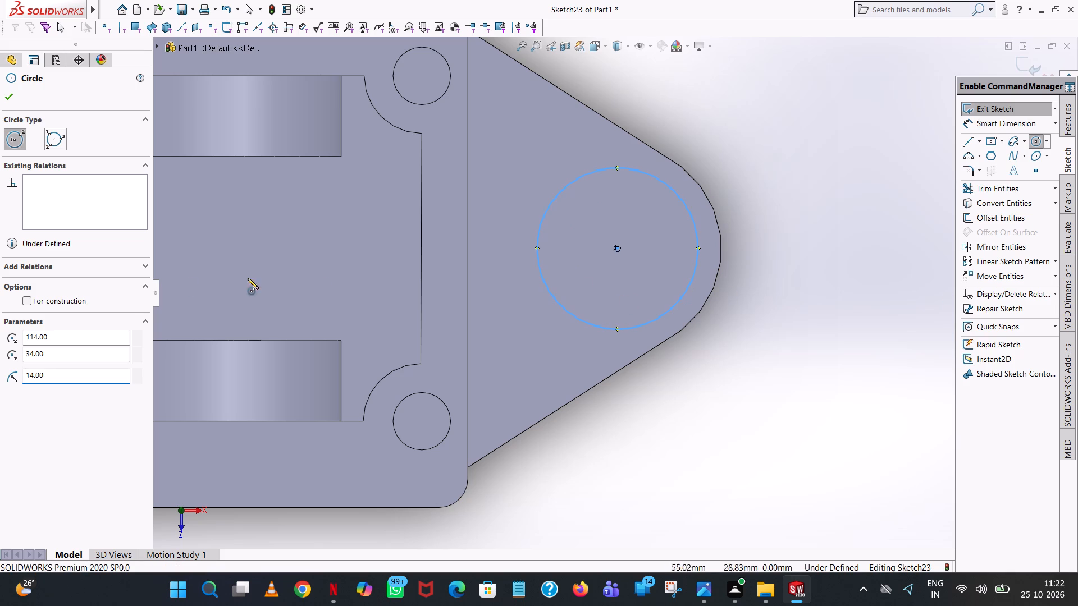
pyautogui.click(13, 90)
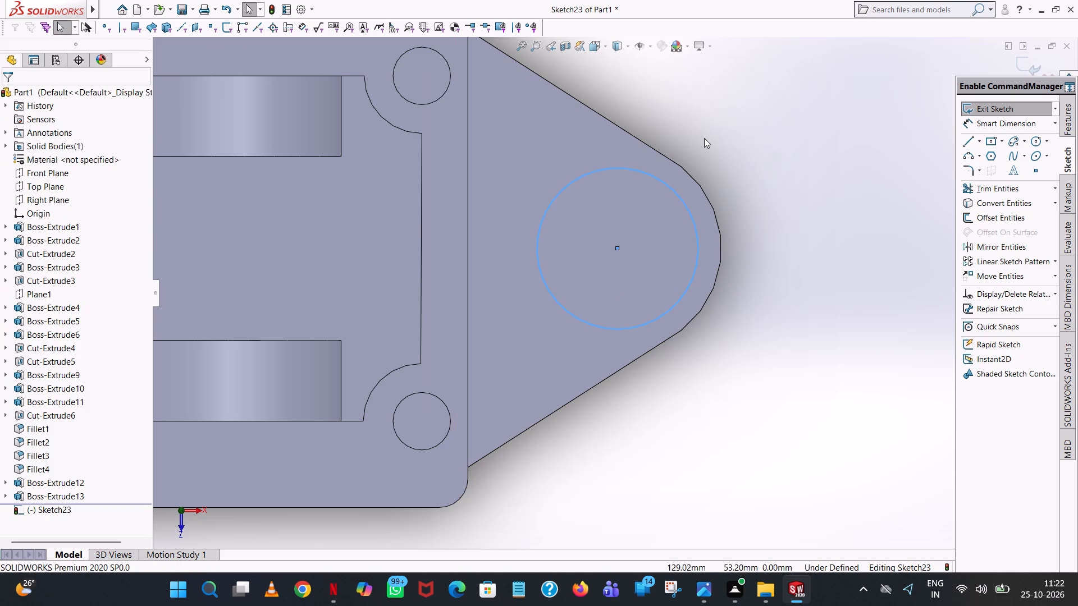
pyautogui.click(705, 138)
# Dimension the circle's diameter as 28 mm.
pyautogui.click(985, 123)
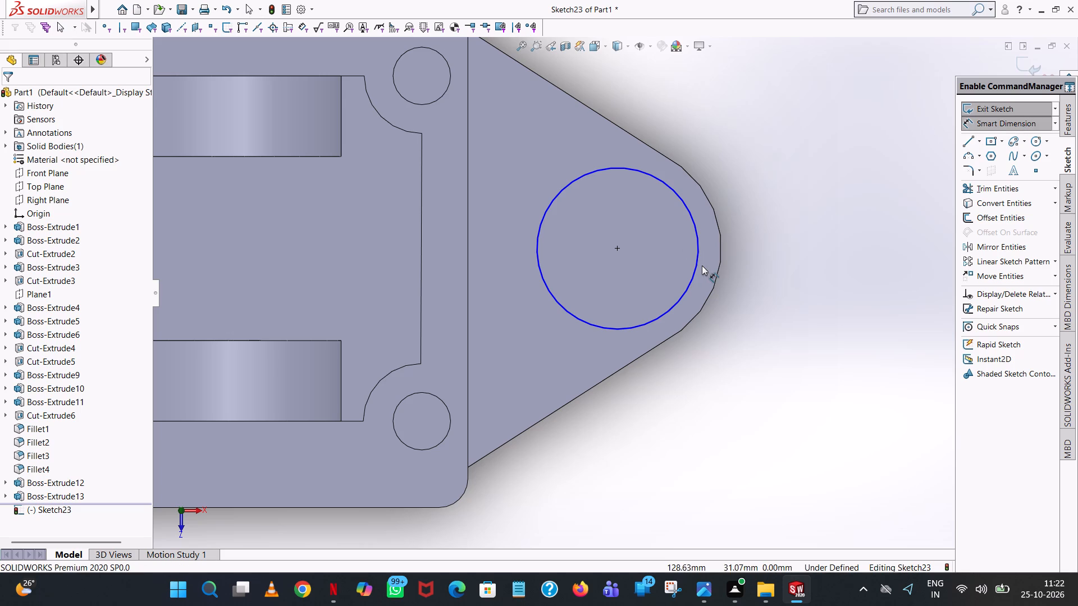
pyautogui.click(698, 261)
pyautogui.click(867, 261)
pyautogui.click(814, 246)
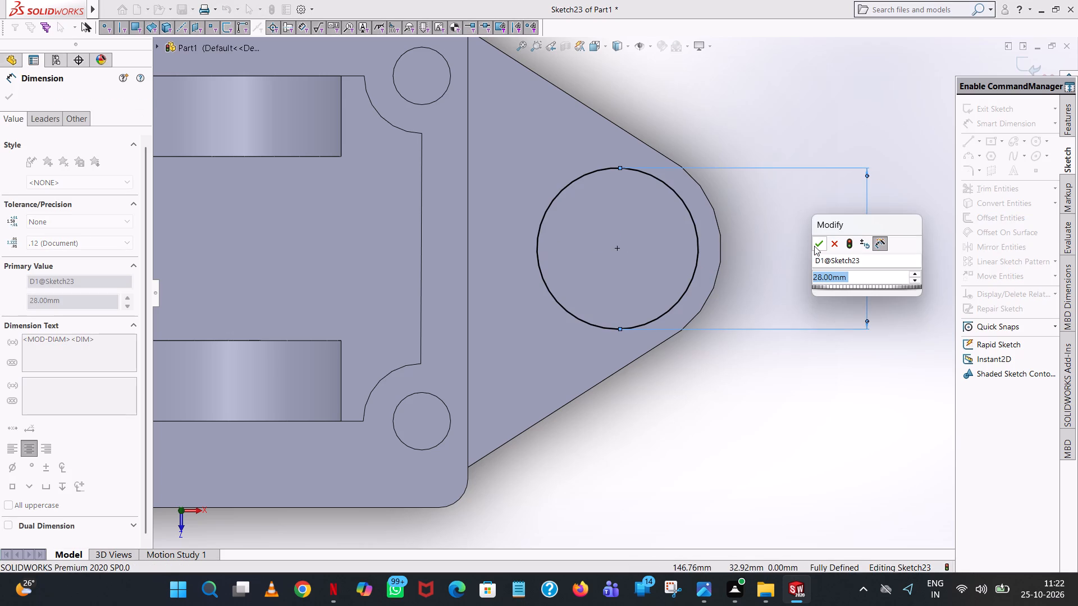
pyautogui.click(872, 158)
# Cut the 28 mm circle 2 mm blind into the lug's upper face to form a shallow round recess.
pyautogui.click(1064, 116)
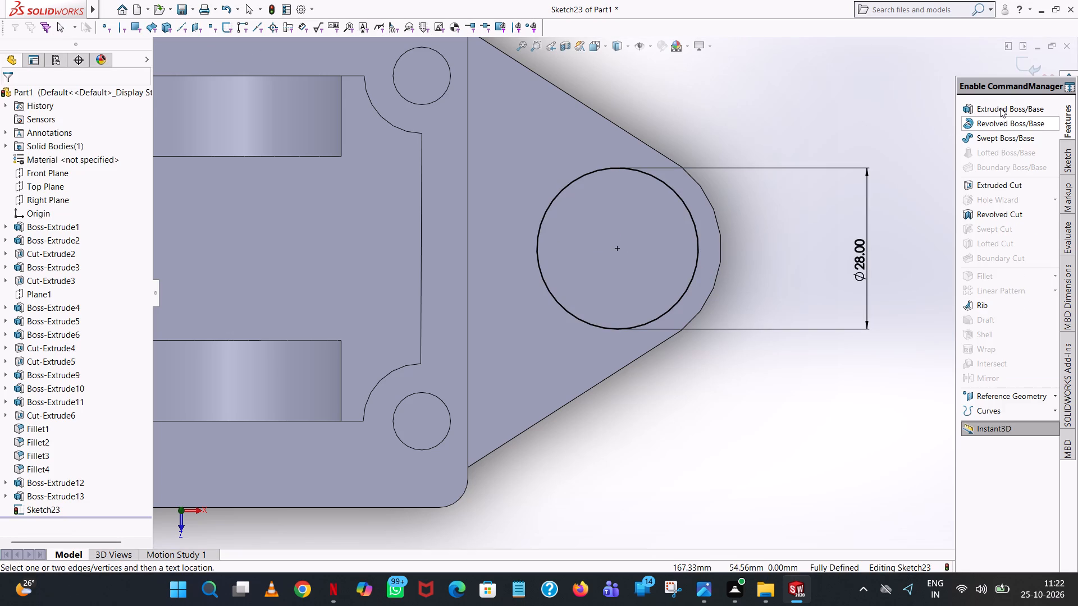
pyautogui.click(1010, 183)
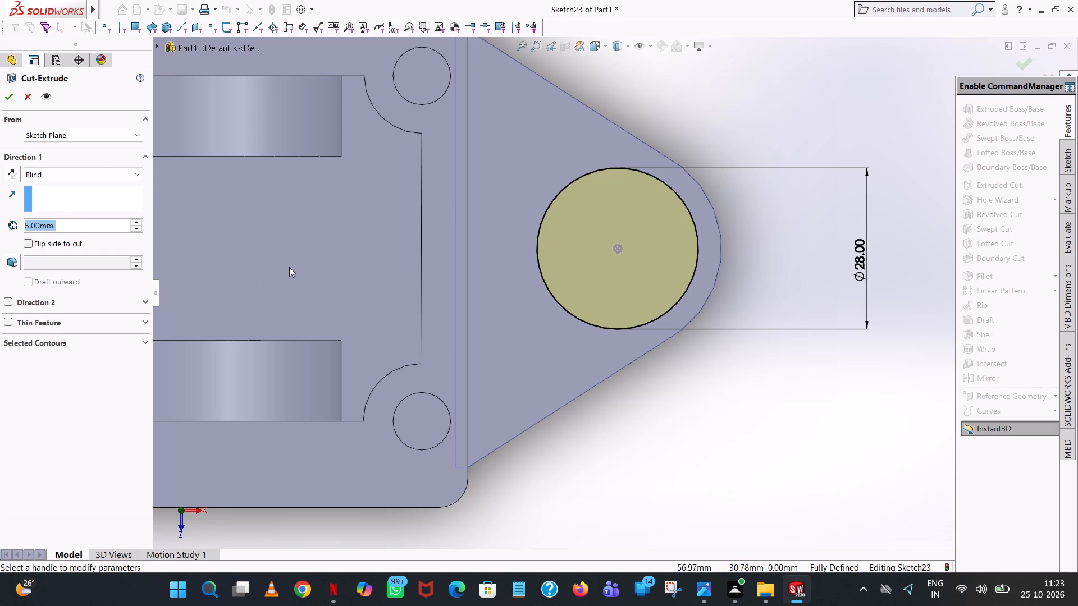
pyautogui.press('2')
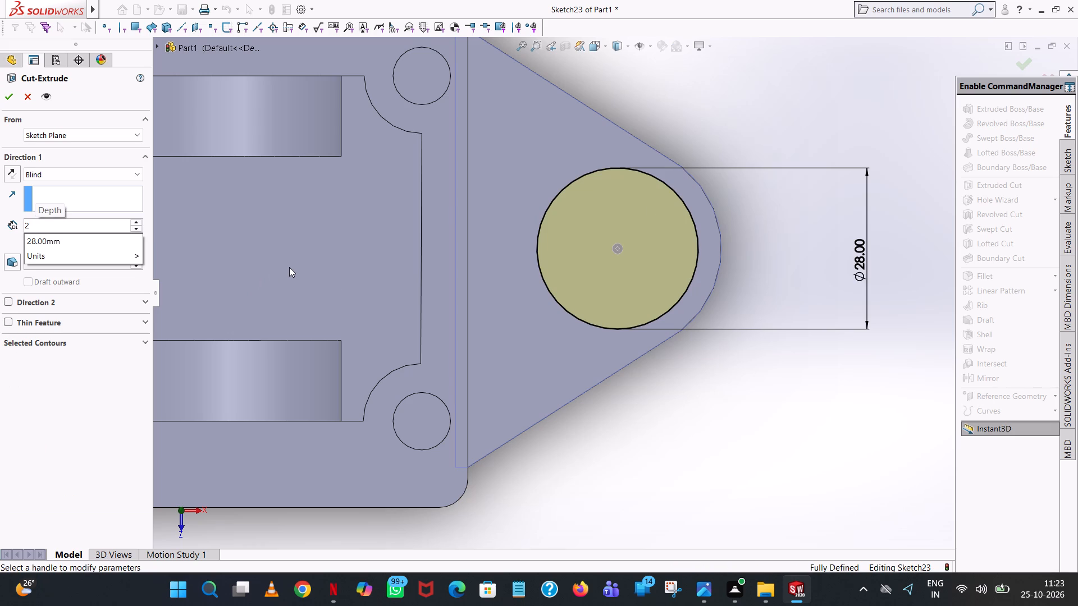
pyautogui.press('Return')
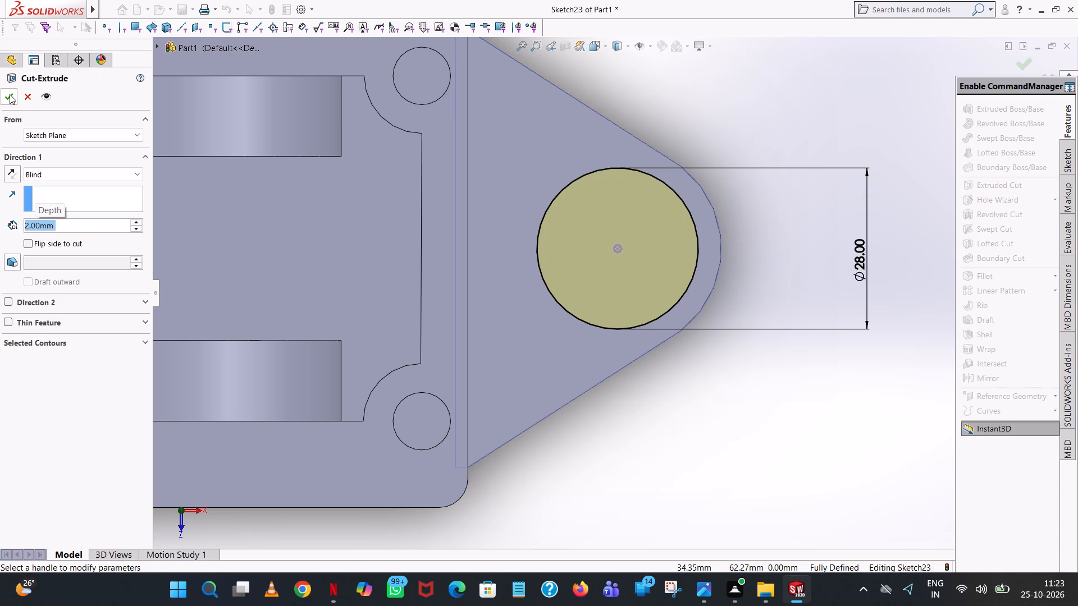
pyautogui.click(10, 94)
pyautogui.moveTo(670, 444); pyautogui.dragTo(639, 306, button='middle')
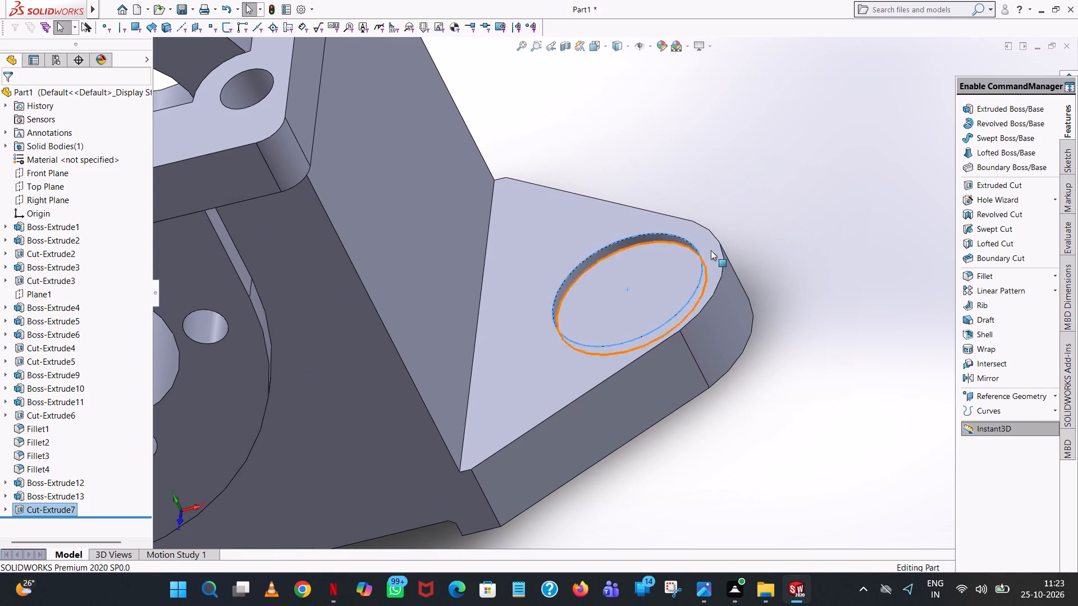
pyautogui.click(751, 206)
# Sketch a circle of radius 8 mm on the recess floor of the lug, concentric with the 28 mm recess.
pyautogui.click(1000, 190)
pyautogui.click(627, 272)
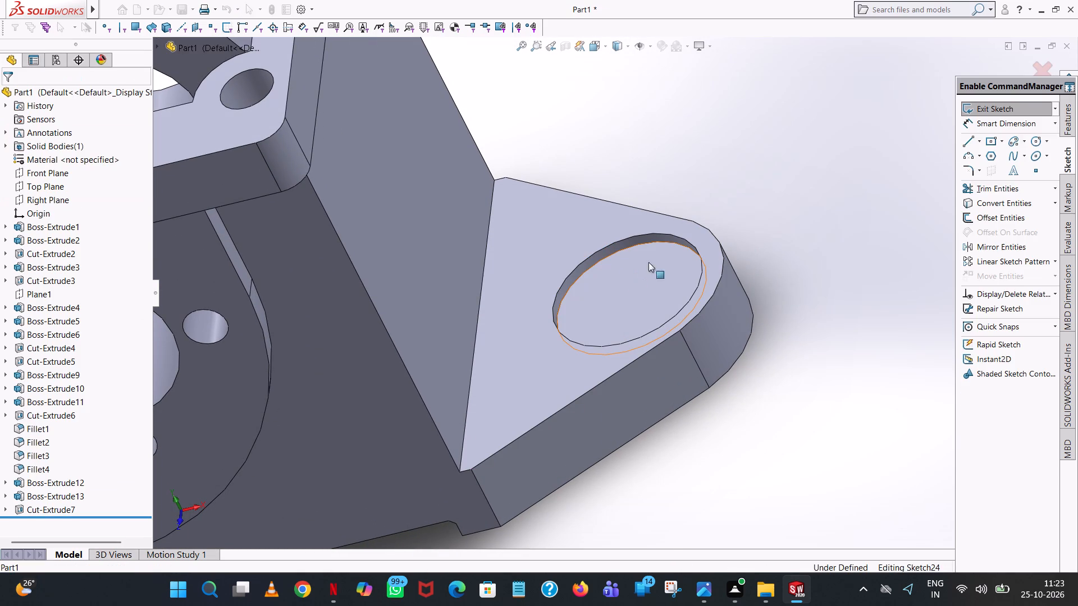
pyautogui.click(604, 44)
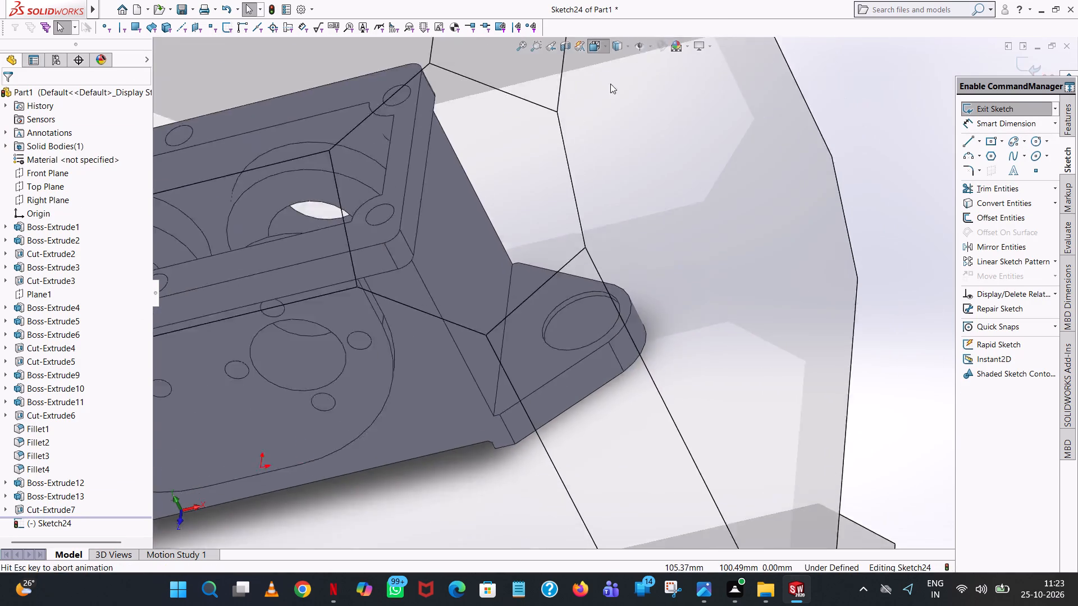
pyautogui.click(659, 104)
pyautogui.click(1035, 141)
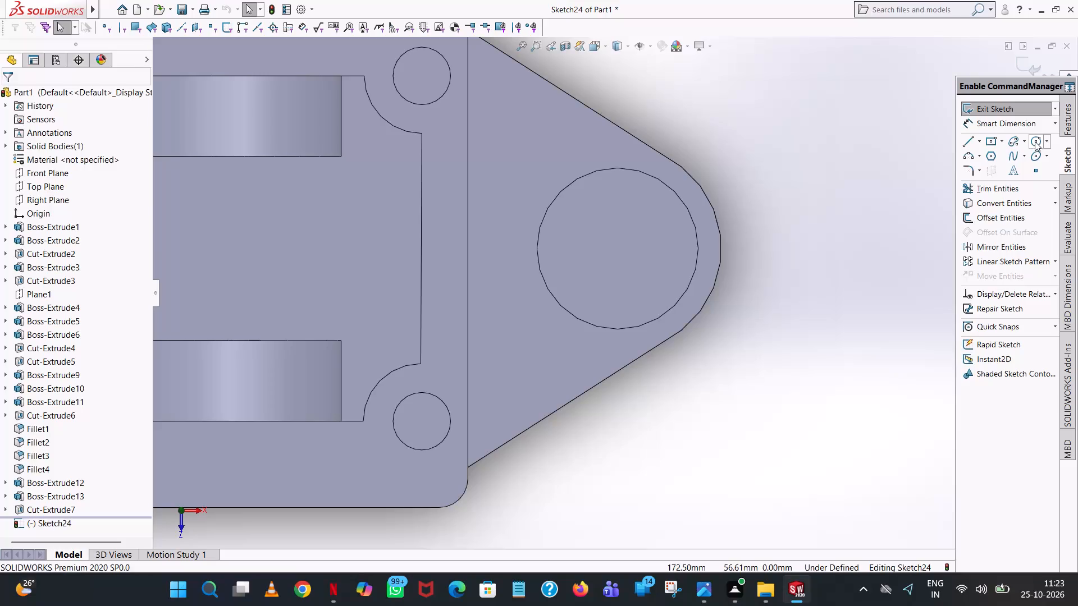
pyautogui.click(616, 247)
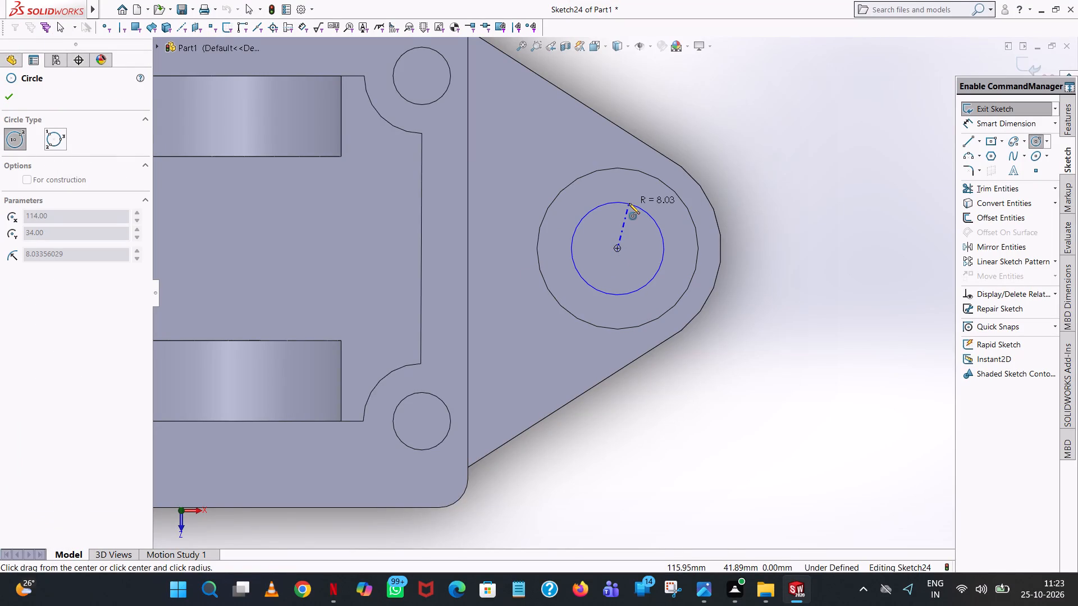
pyautogui.click(629, 203)
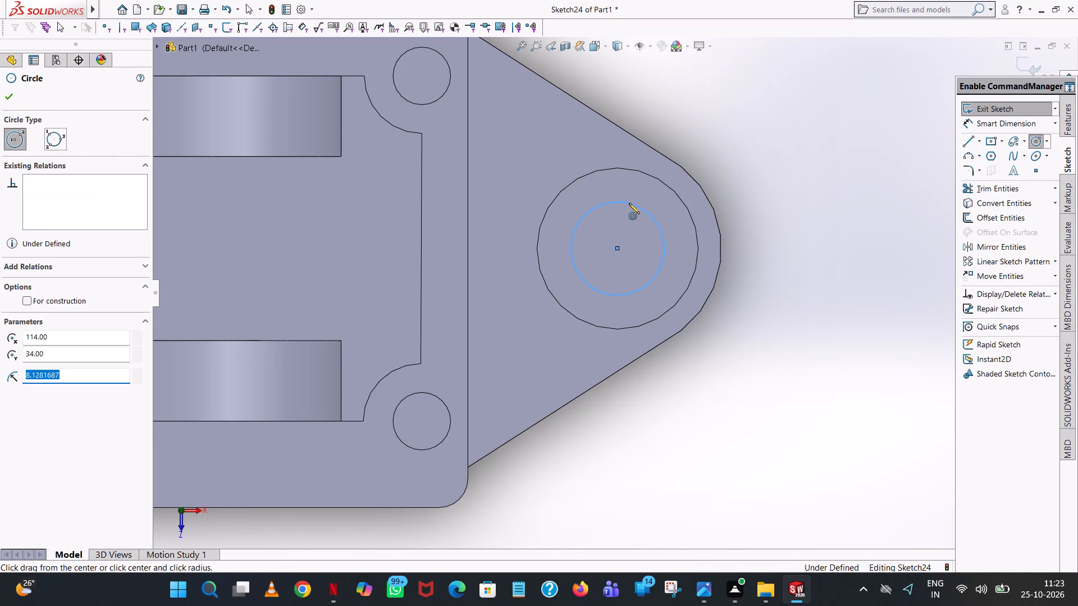
pyautogui.press('8')
pyautogui.press('Return')
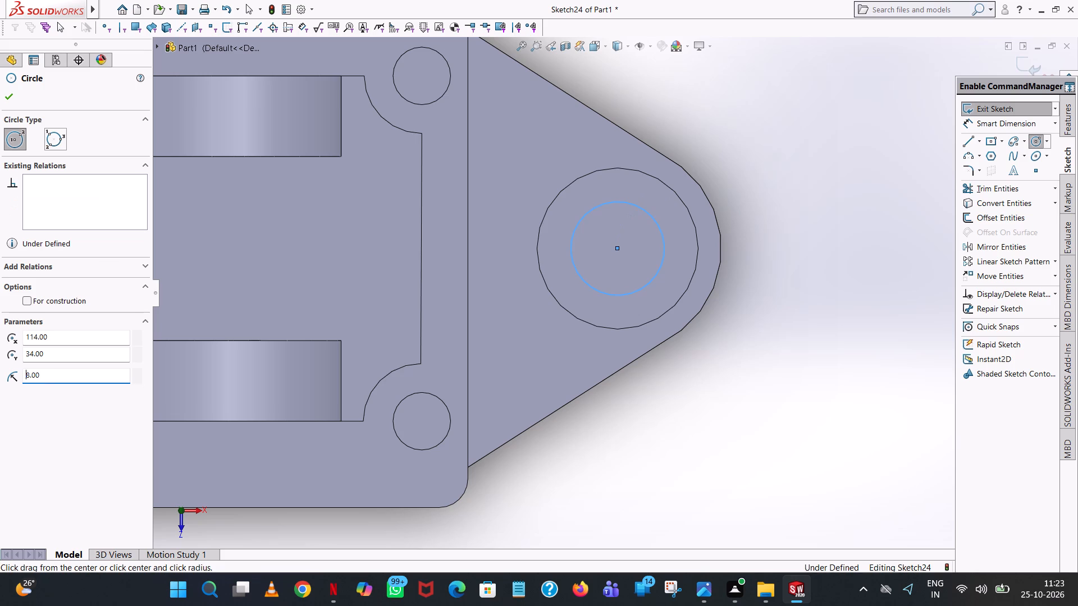
pyautogui.click(2, 95)
pyautogui.click(729, 136)
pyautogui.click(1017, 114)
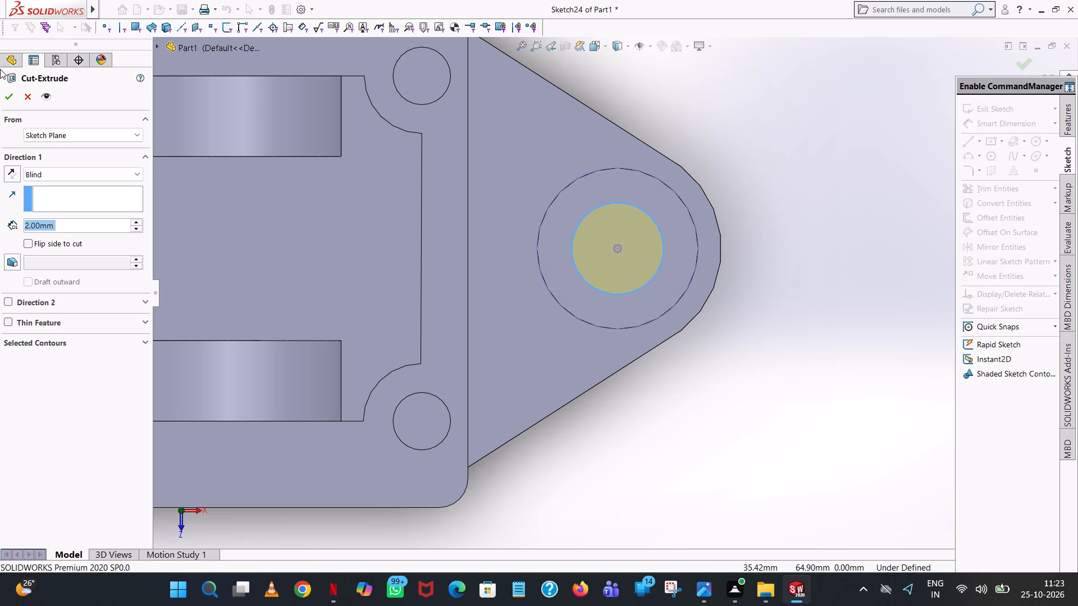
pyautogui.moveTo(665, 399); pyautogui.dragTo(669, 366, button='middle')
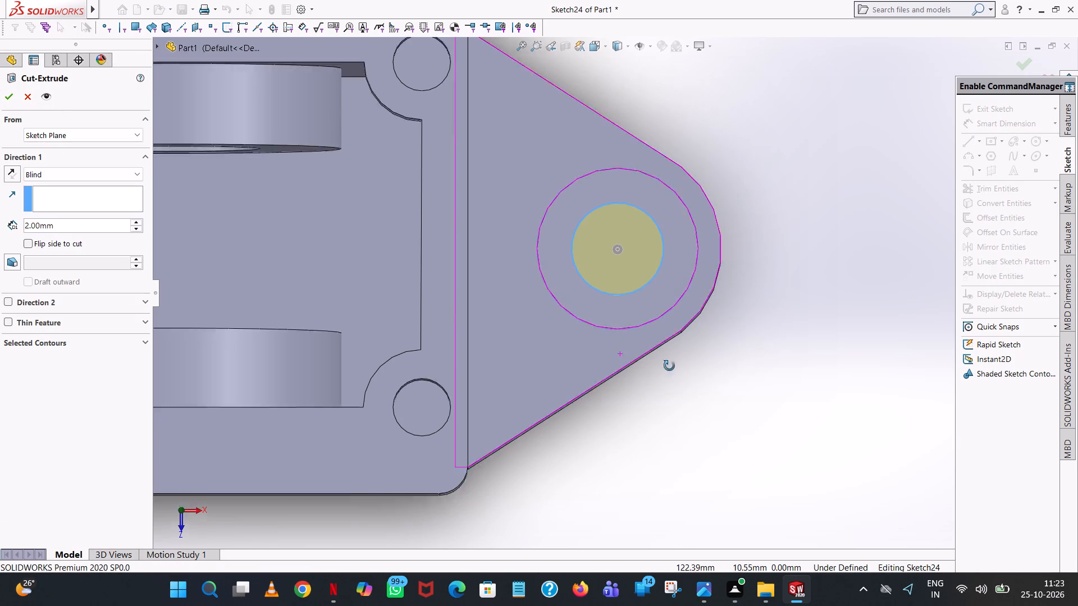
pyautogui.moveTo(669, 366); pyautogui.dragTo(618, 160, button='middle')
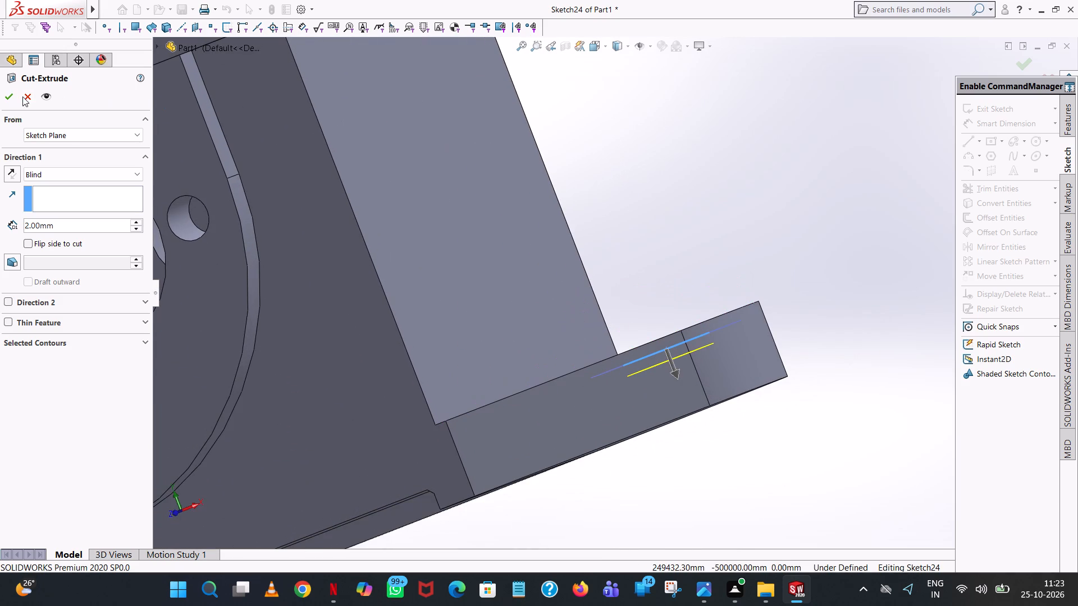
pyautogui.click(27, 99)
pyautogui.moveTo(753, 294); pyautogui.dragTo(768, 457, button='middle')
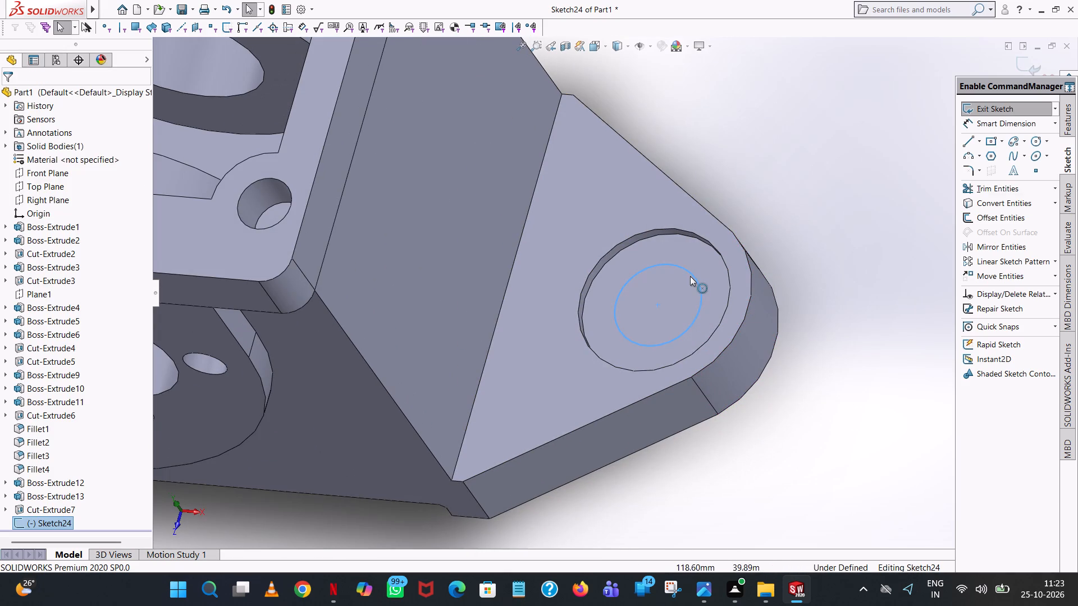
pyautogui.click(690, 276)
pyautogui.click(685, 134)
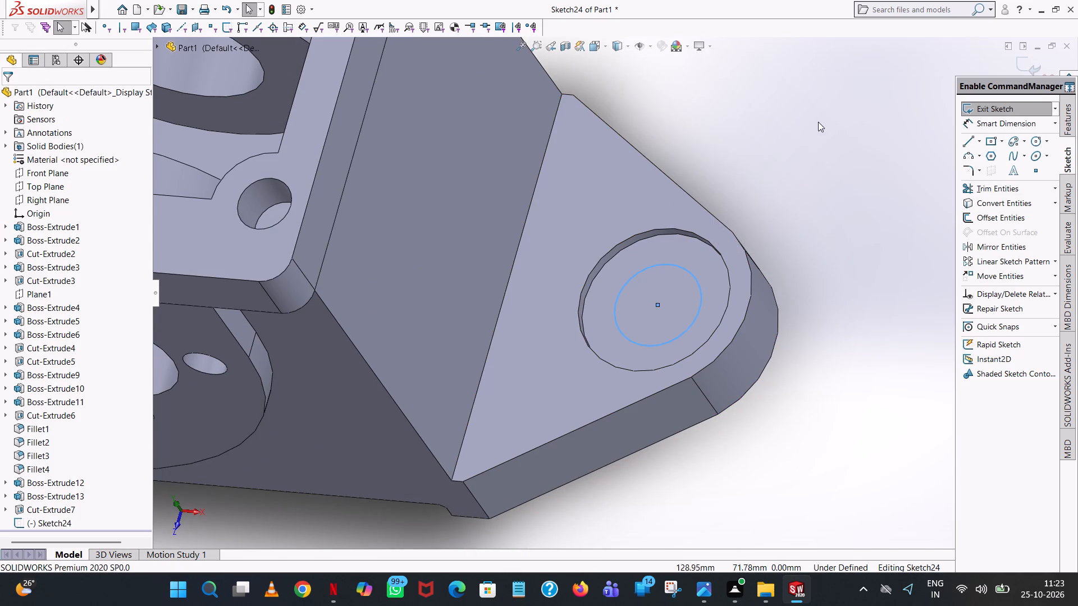
# Cut the 8 mm radius circle 32 mm blind downward through the lug.
pyautogui.click(1070, 114)
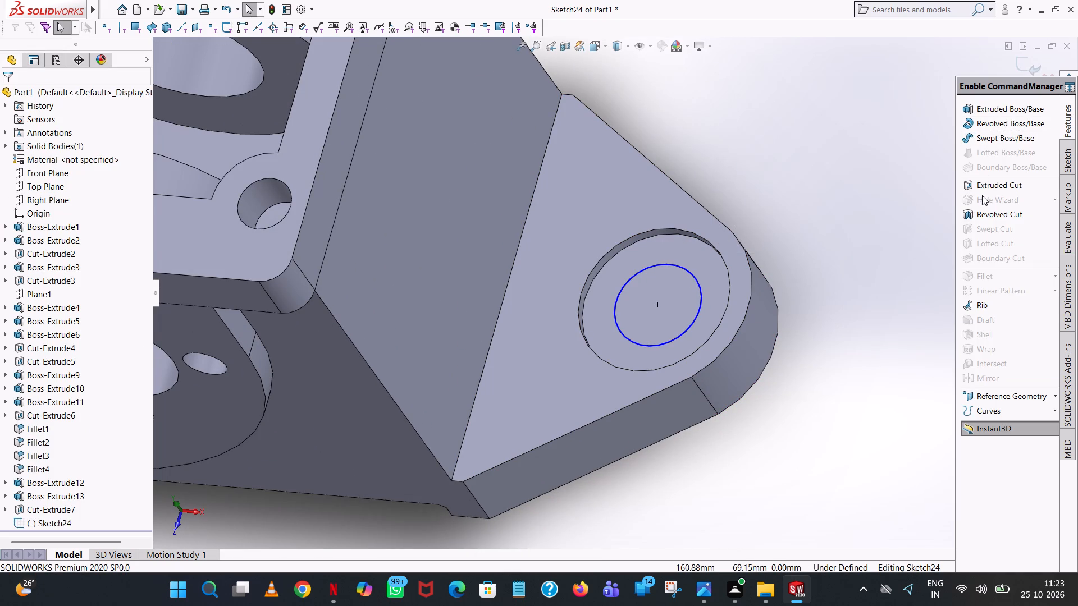
pyautogui.click(984, 184)
pyautogui.moveTo(741, 444); pyautogui.dragTo(724, 271, button='middle')
pyautogui.scroll(1, 724, 272)
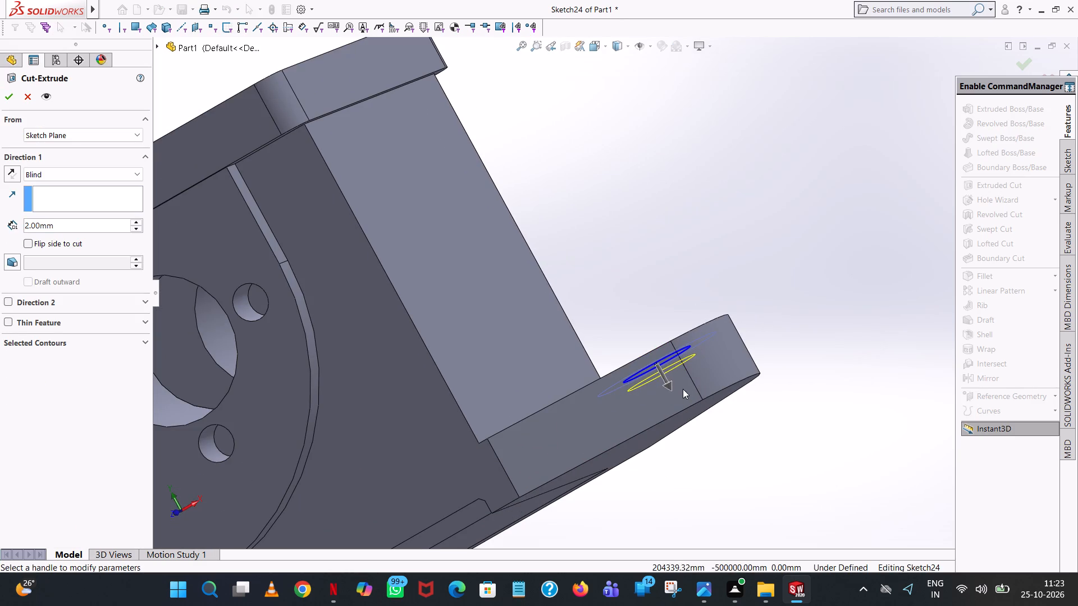
pyautogui.moveTo(665, 387); pyautogui.dragTo(736, 498)
pyautogui.click(16, 95)
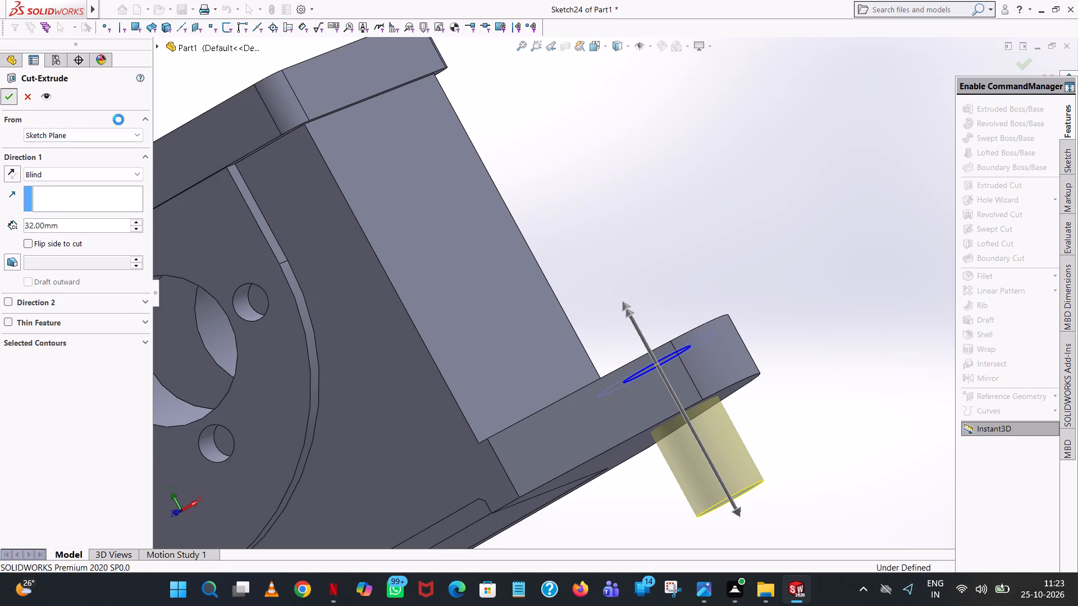
# Mirror the tapering lug and its shallow round recess about the Right Plane.
pyautogui.scroll(6, 646, 205)
pyautogui.scroll(4, 713, 289)
pyautogui.moveTo(647, 275); pyautogui.dragTo(715, 394, button='middle')
pyautogui.click(711, 388)
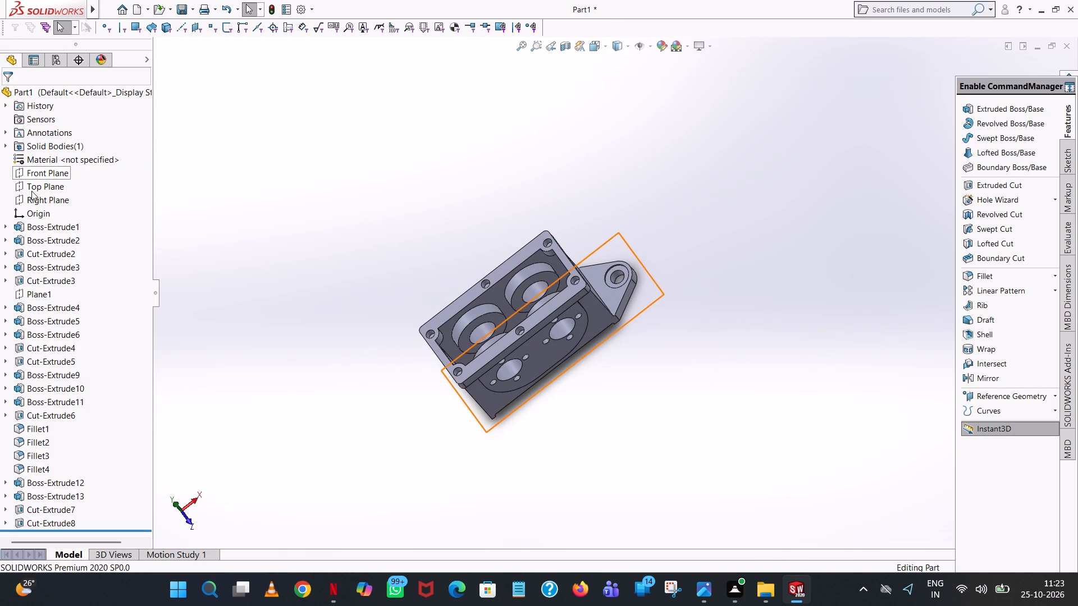
pyautogui.click(30, 196)
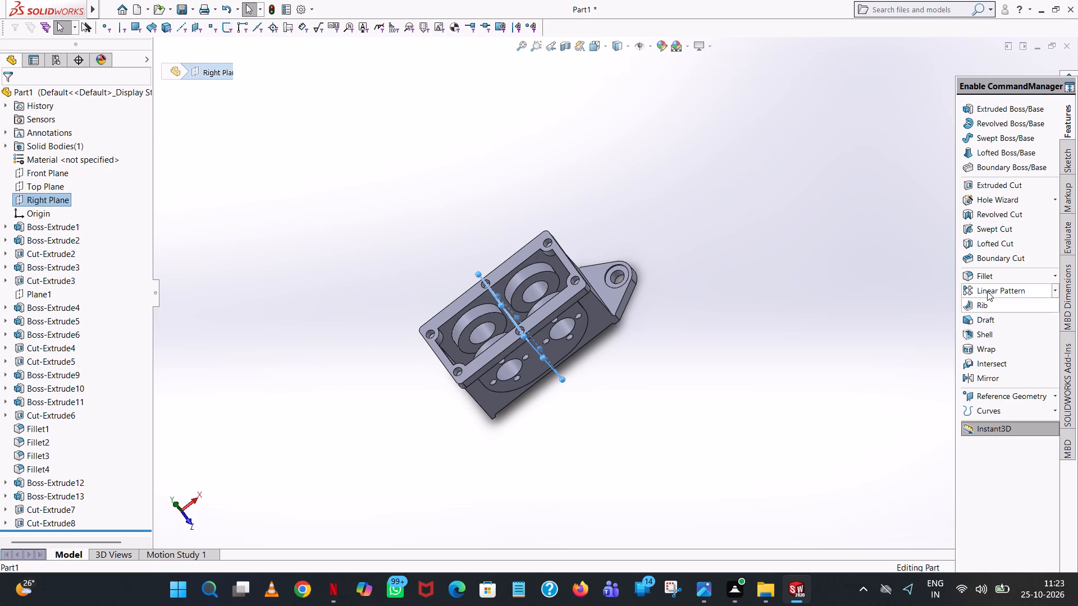
pyautogui.click(986, 377)
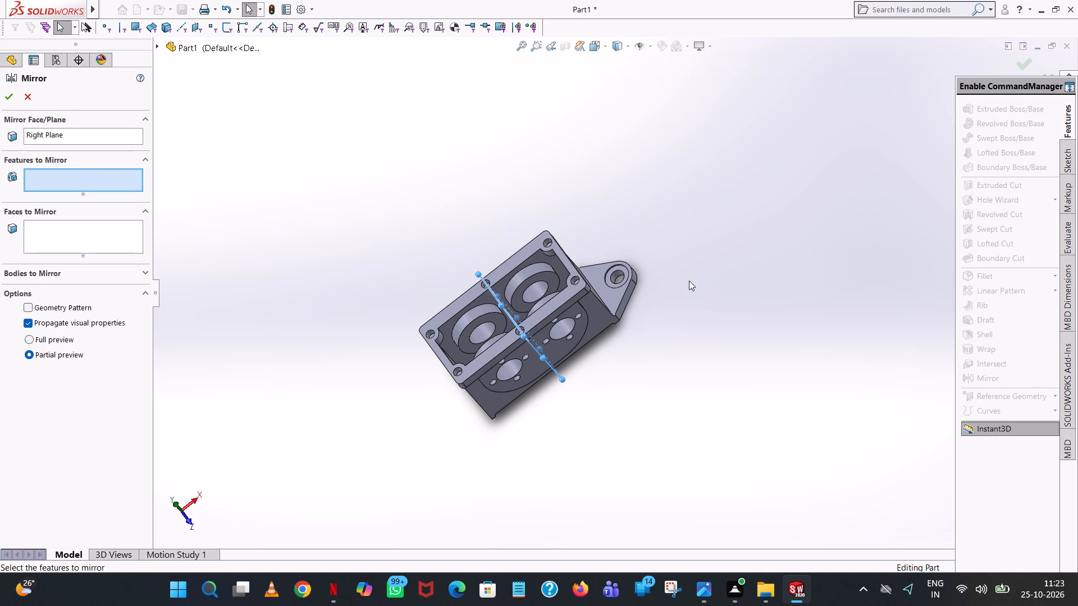
pyautogui.click(614, 286)
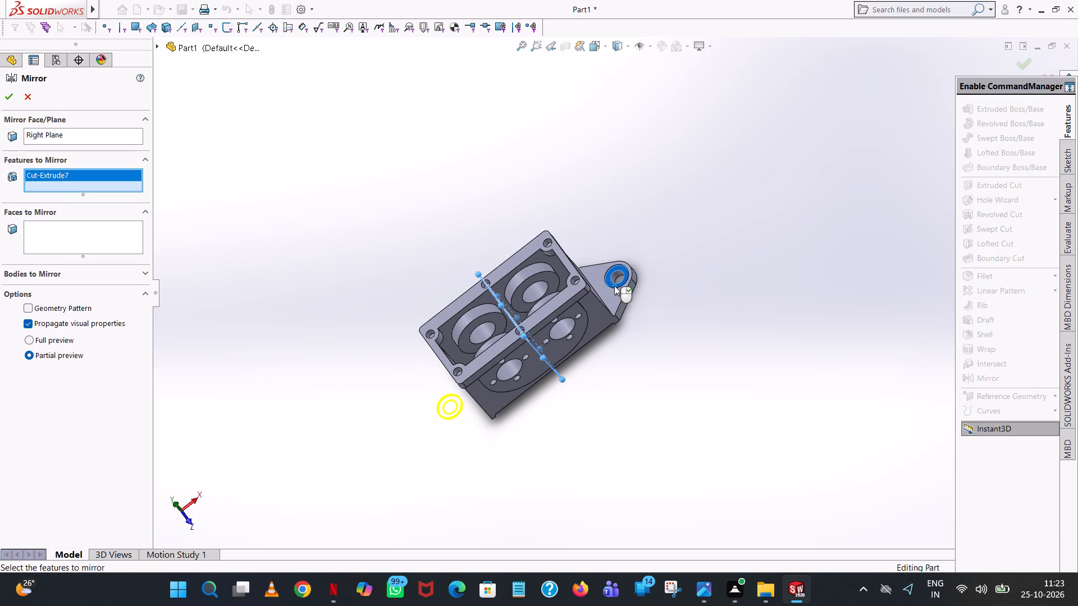
pyautogui.click(616, 298)
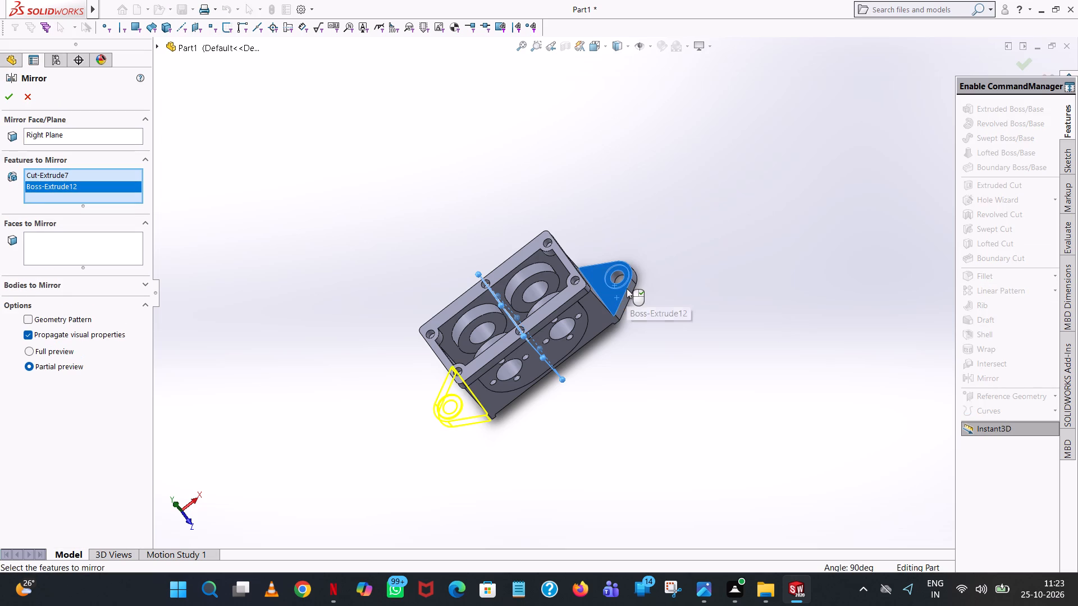
pyautogui.click(5, 97)
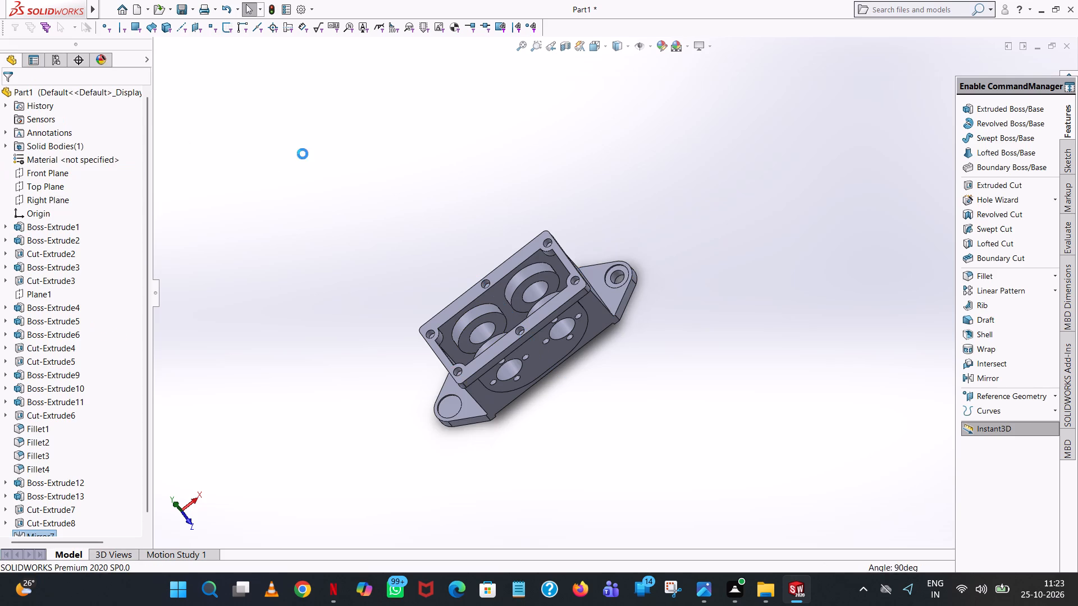
pyautogui.click(303, 154)
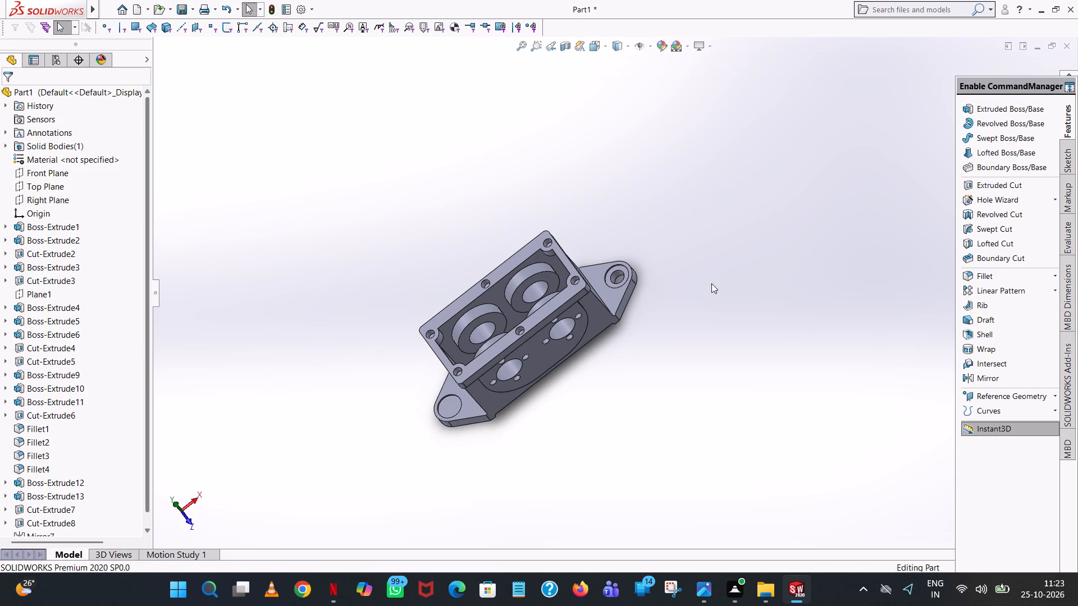
# Sketch a circle of radius 8 mm on the mirrored lug's recess floor, concentric with the recess.
pyautogui.click(1021, 187)
pyautogui.click(446, 403)
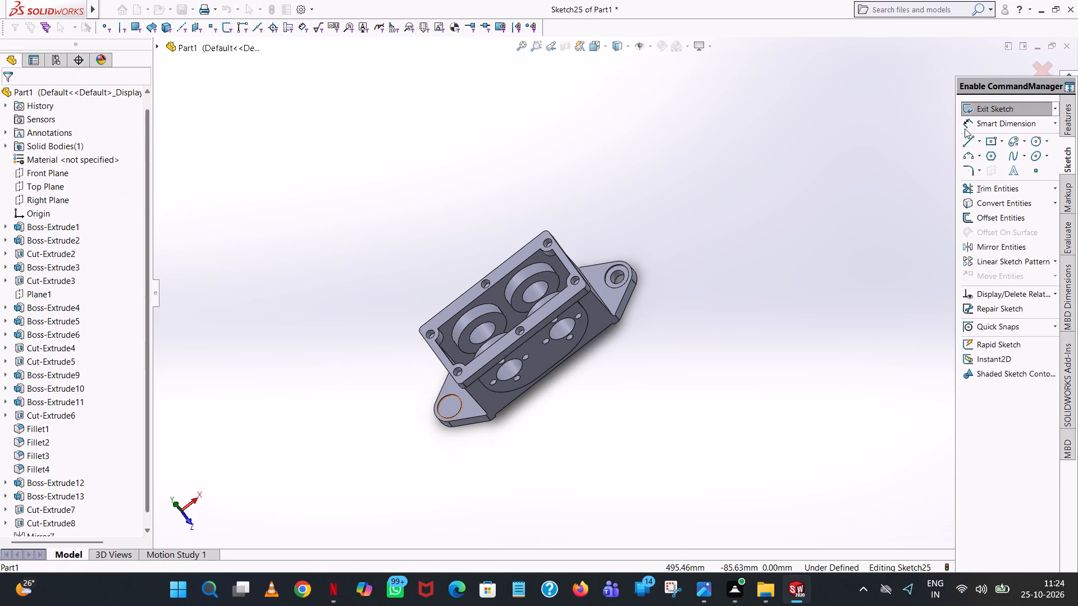
pyautogui.click(1035, 139)
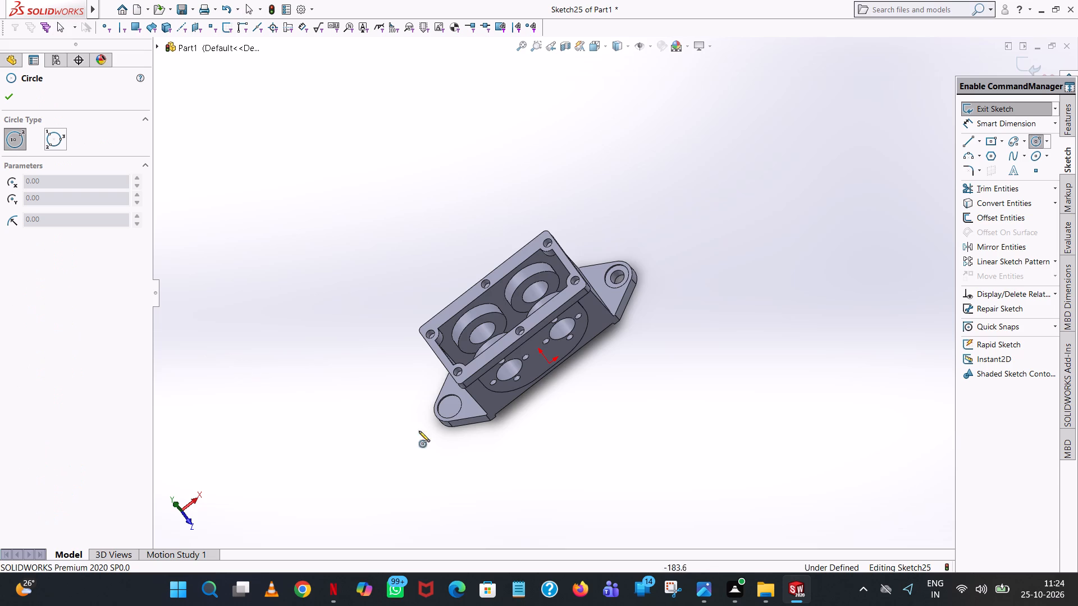
pyautogui.scroll(-6, 446, 439)
pyautogui.scroll(-6, 536, 302)
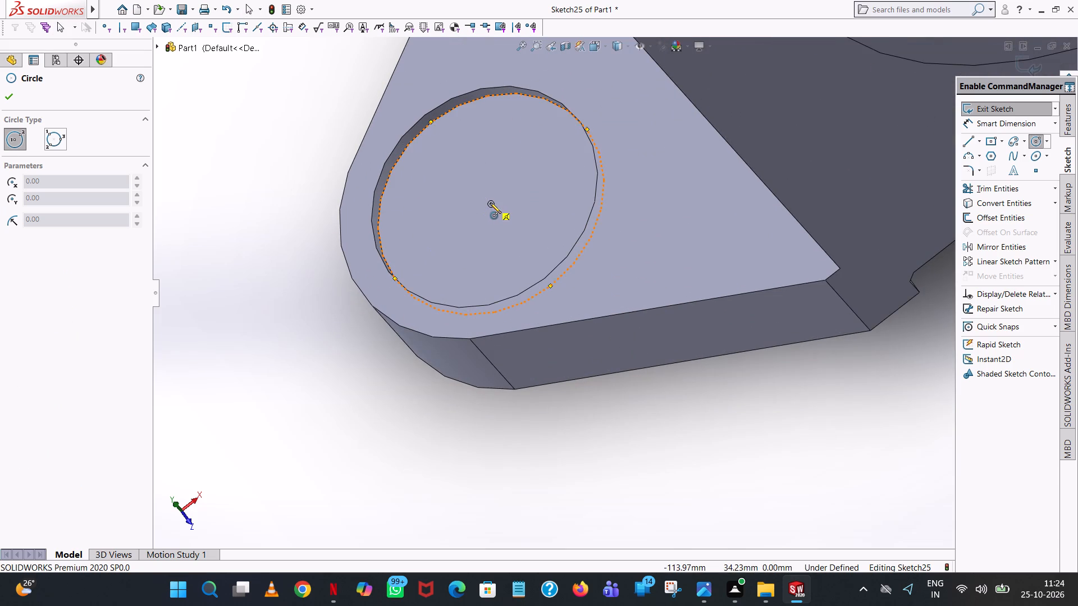
pyautogui.click(490, 203)
pyautogui.click(551, 131)
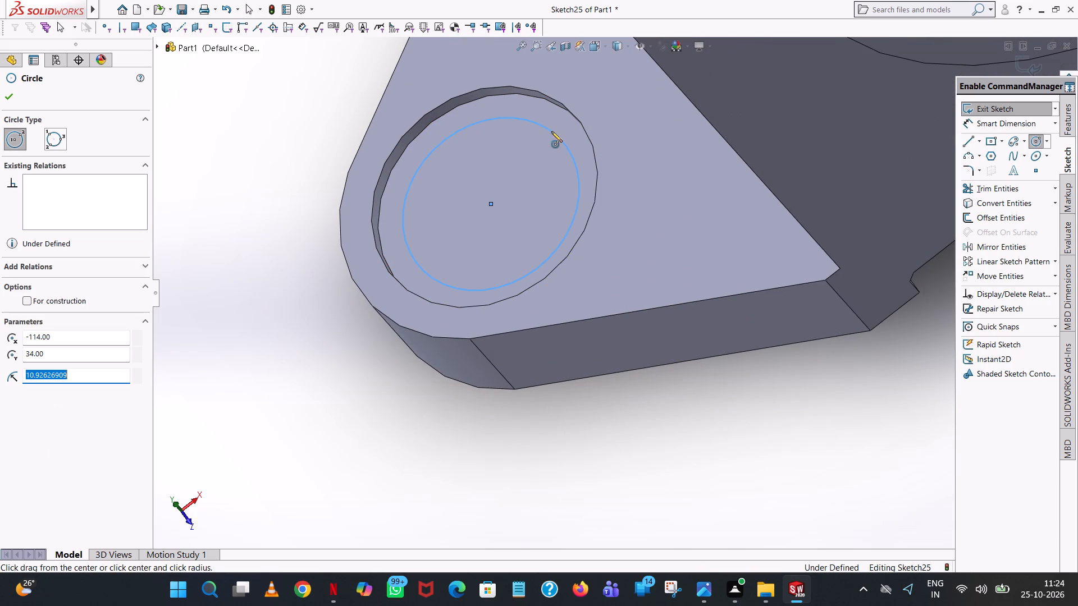
pyautogui.press('8')
pyautogui.press('Return')
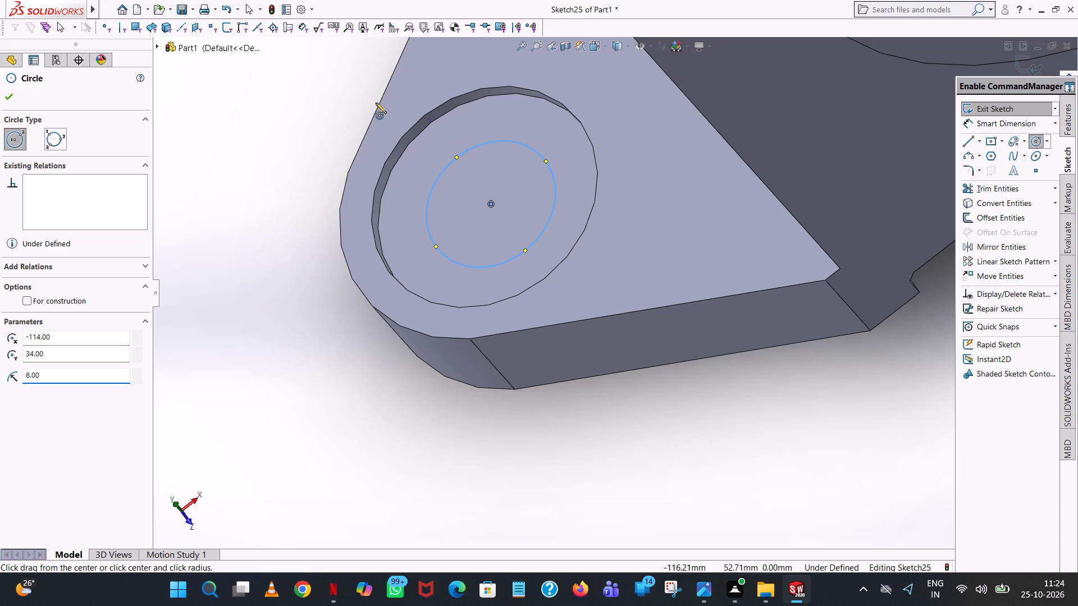
pyautogui.click(2, 95)
pyautogui.click(238, 120)
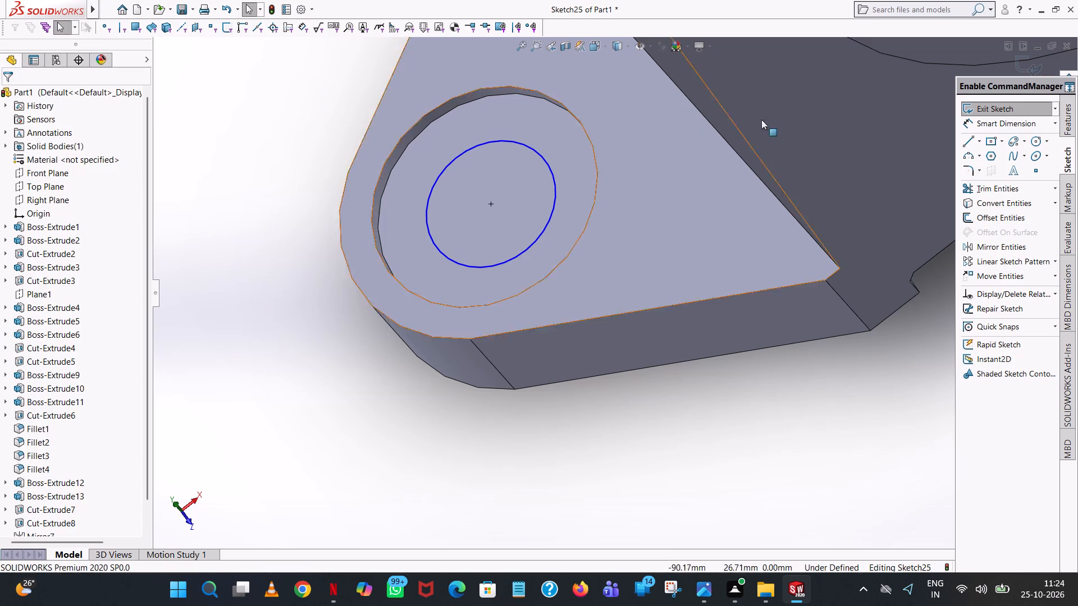
# Cut the circle 65 mm blind downward through the mirrored lug.
pyautogui.click(993, 113)
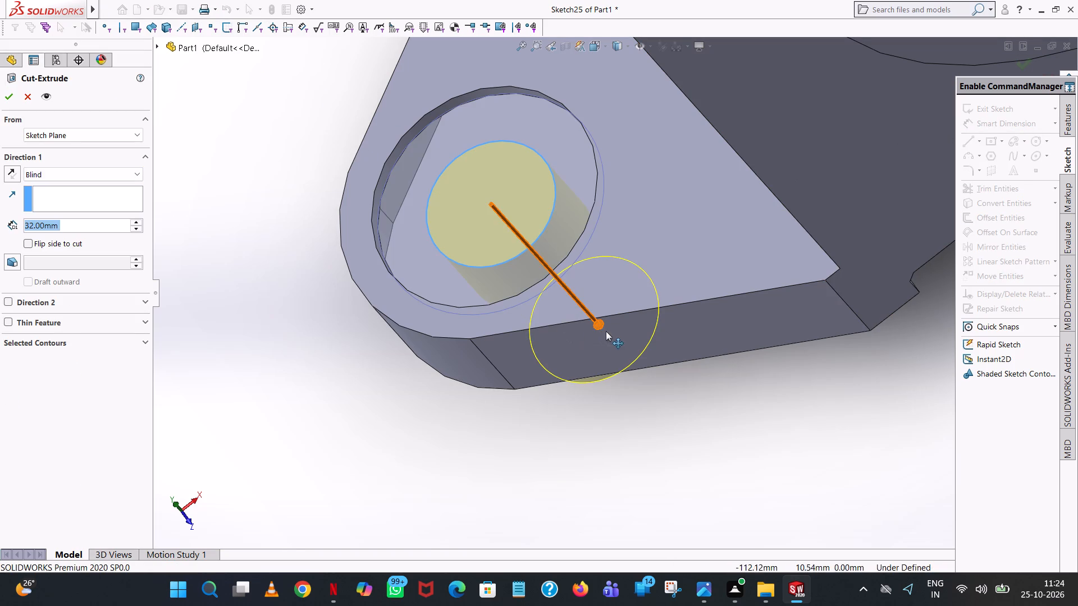
pyautogui.moveTo(599, 327); pyautogui.dragTo(718, 423)
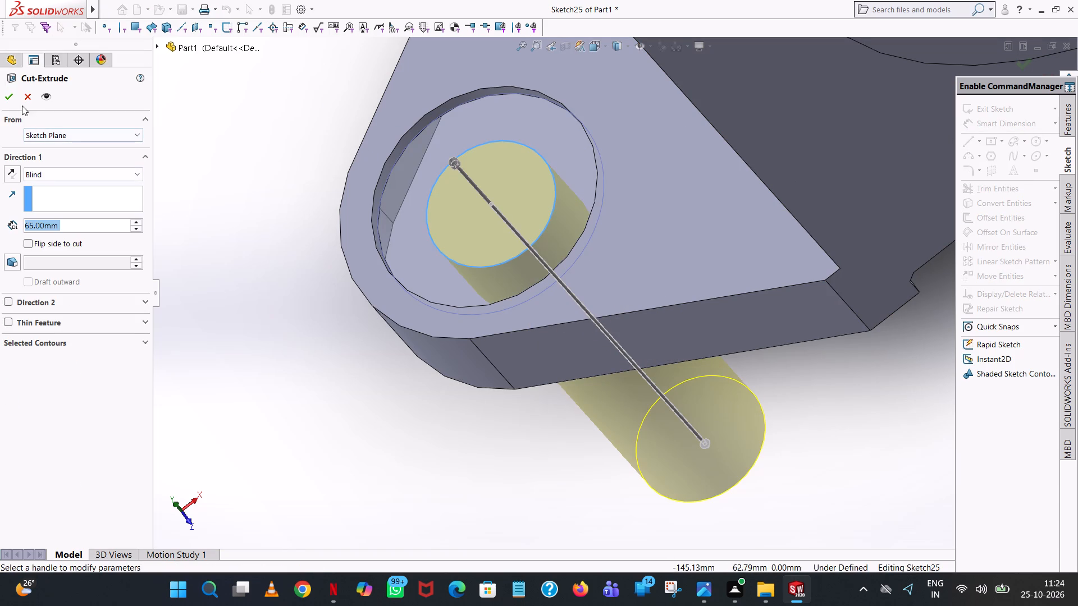
pyautogui.click(4, 95)
pyautogui.click(390, 457)
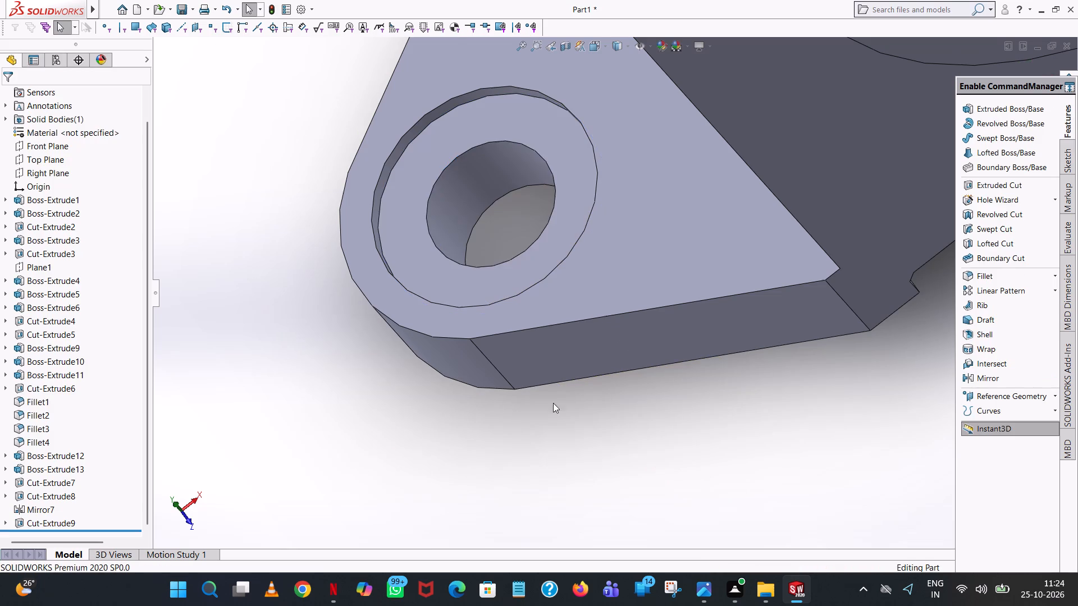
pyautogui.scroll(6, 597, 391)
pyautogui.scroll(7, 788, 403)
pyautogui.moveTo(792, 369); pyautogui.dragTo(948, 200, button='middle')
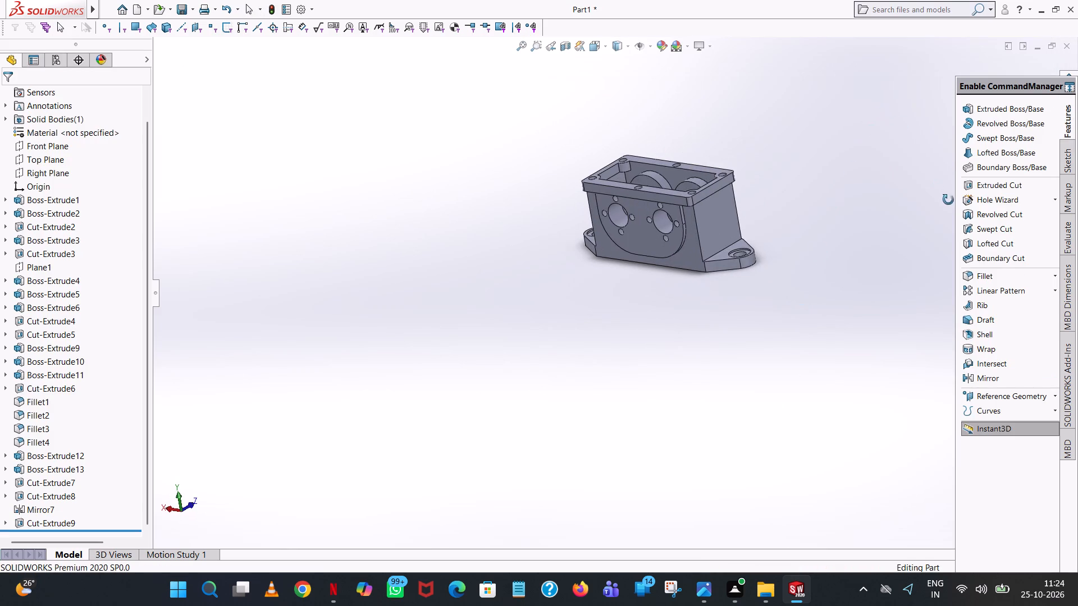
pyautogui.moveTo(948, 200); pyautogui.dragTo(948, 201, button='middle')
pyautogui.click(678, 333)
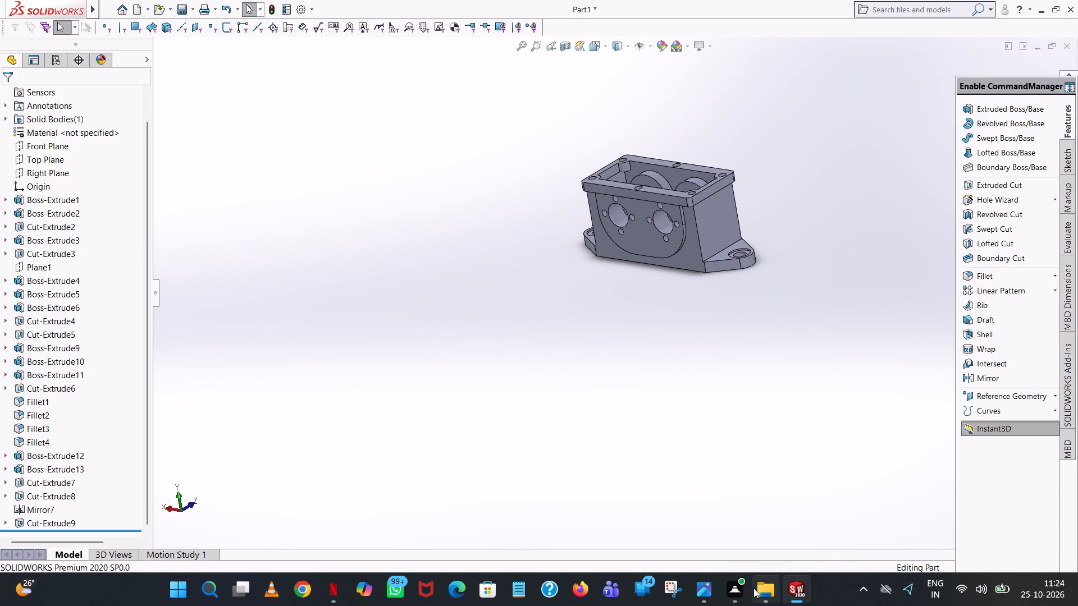
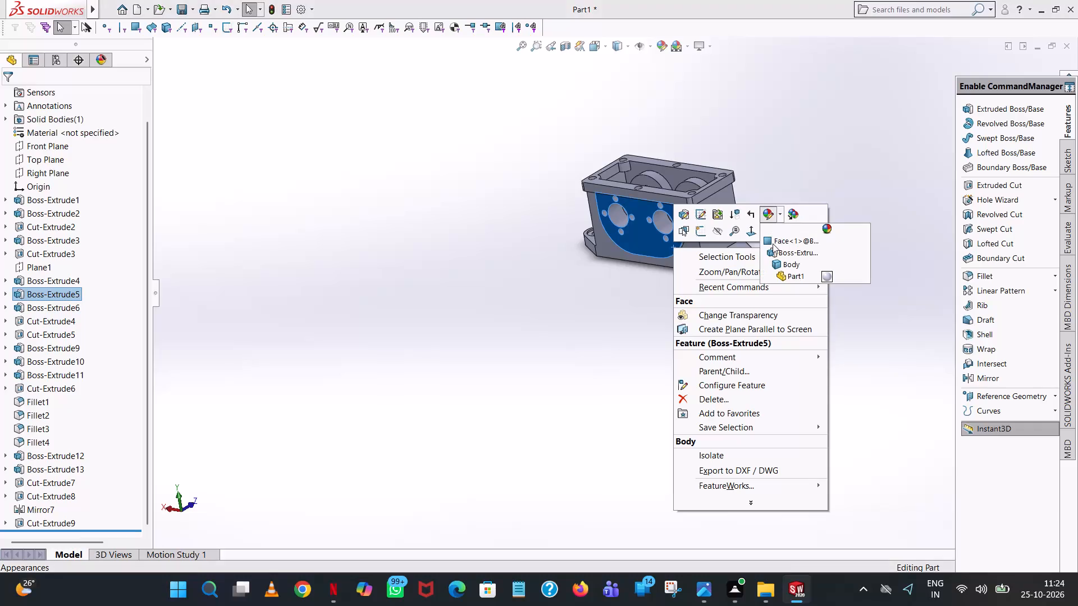
# Apply the standard medium grey color (RGB 128, 128, 128) to the whole housing body.
pyautogui.click(780, 261)
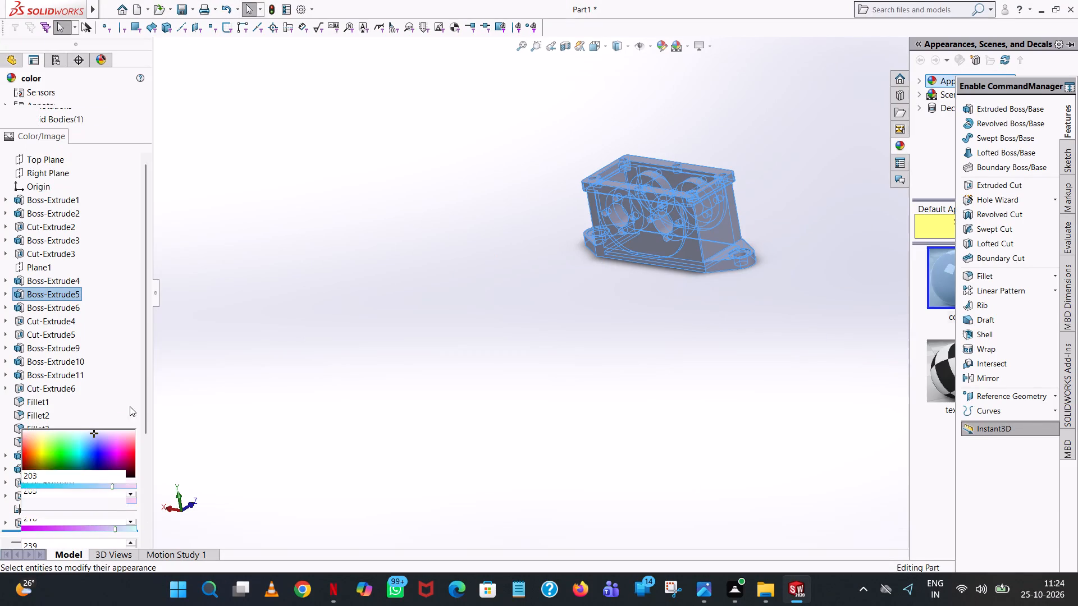
pyautogui.click(102, 378)
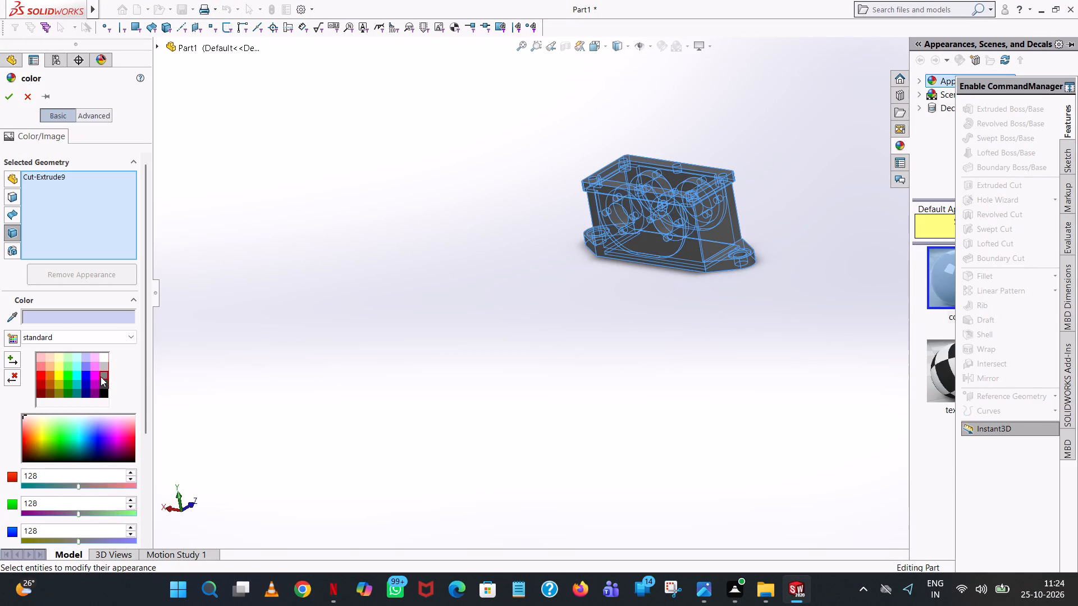
pyautogui.click(8, 90)
# Open the color settings for the wall of one 32 mm bore in the side plate and choose white (RGB 255, 255, 255).
pyautogui.moveTo(646, 252); pyautogui.dragTo(676, 521, button='middle')
pyautogui.scroll(1, 719, 290)
pyautogui.scroll(-7, 719, 290)
pyautogui.moveTo(699, 257); pyautogui.dragTo(708, 0, button='middle')
pyautogui.scroll(1, 759, 30)
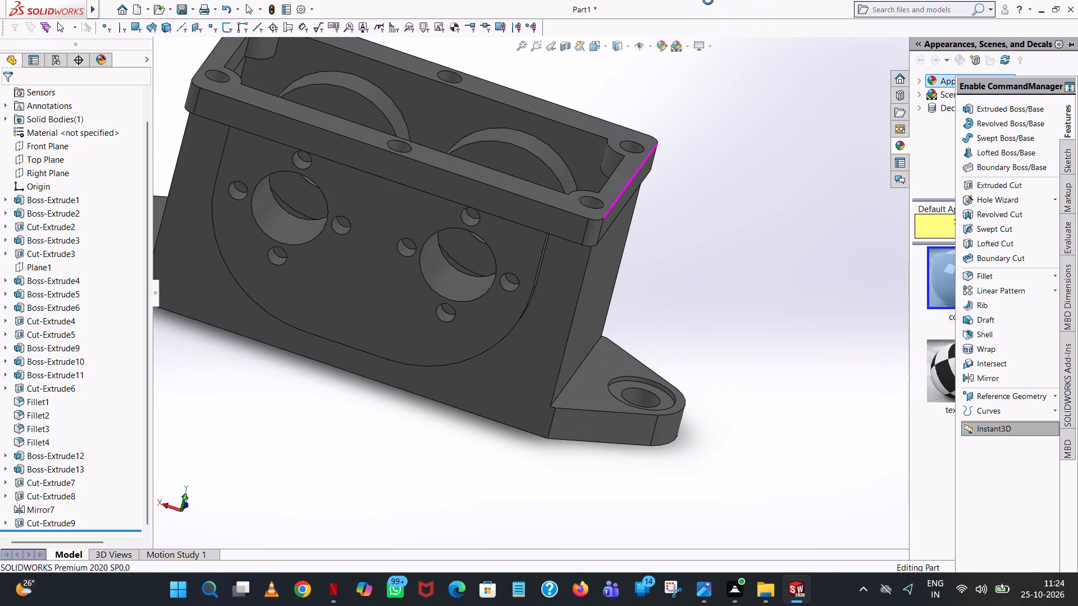
pyautogui.moveTo(708, 0); pyautogui.dragTo(711, 113, button='middle')
pyautogui.scroll(1, 720, 0)
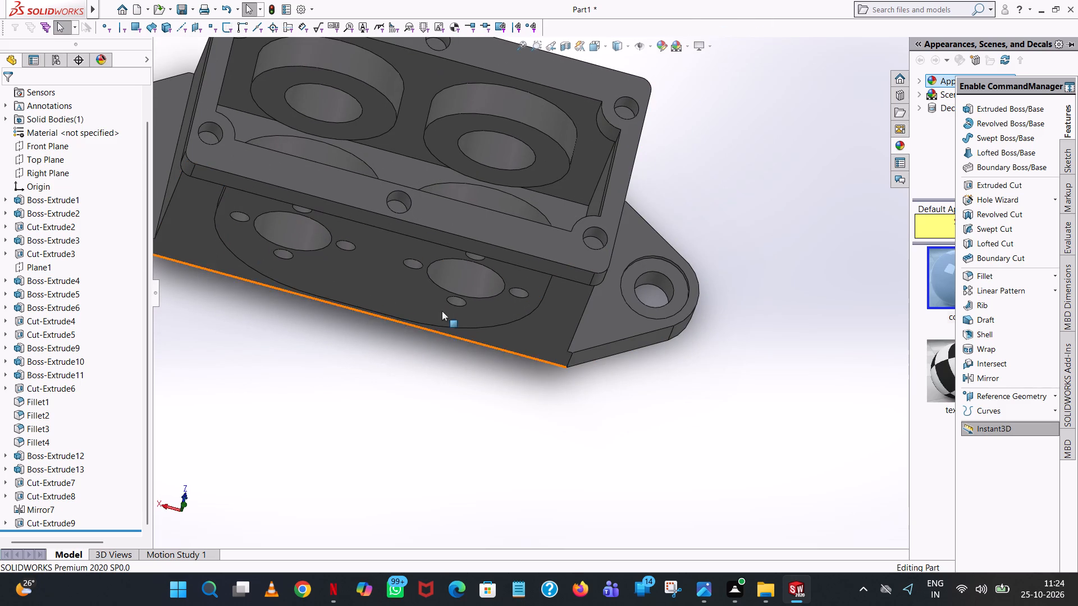
pyautogui.click(463, 278)
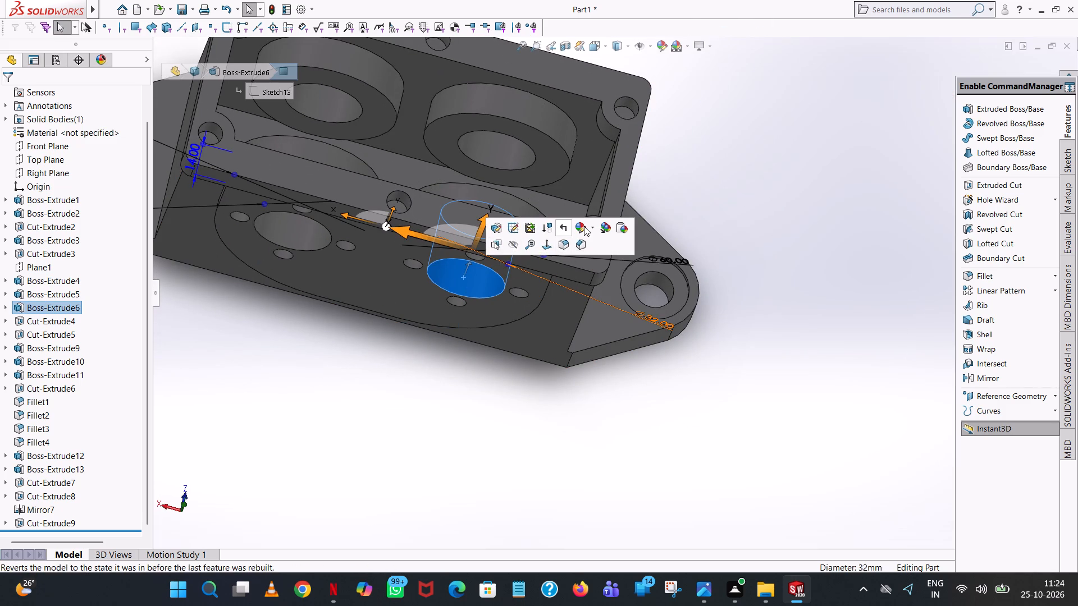
pyautogui.click(590, 226)
pyautogui.click(581, 254)
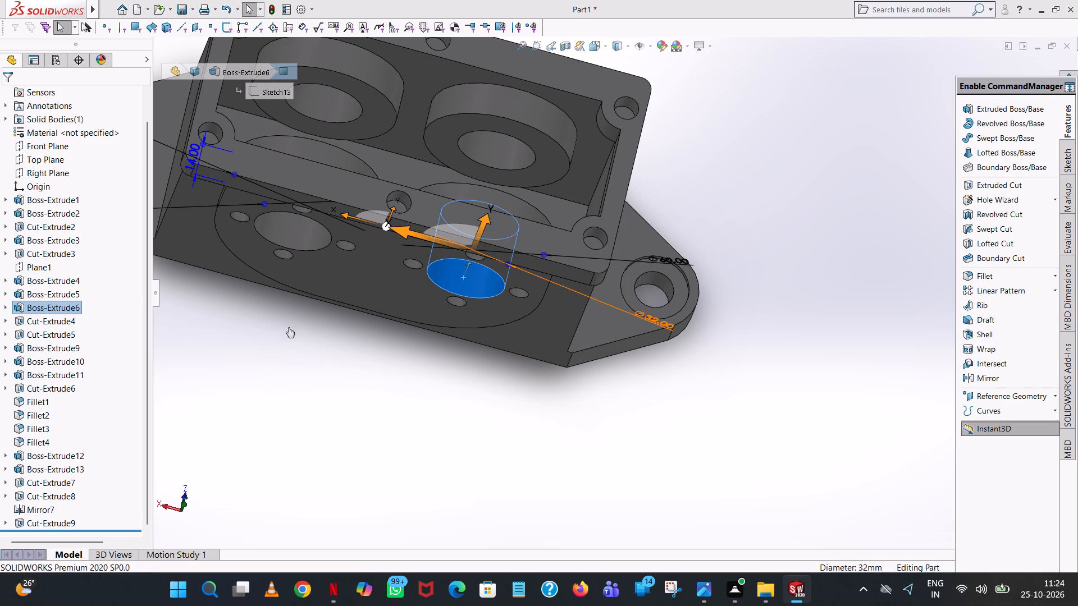
pyautogui.click(103, 358)
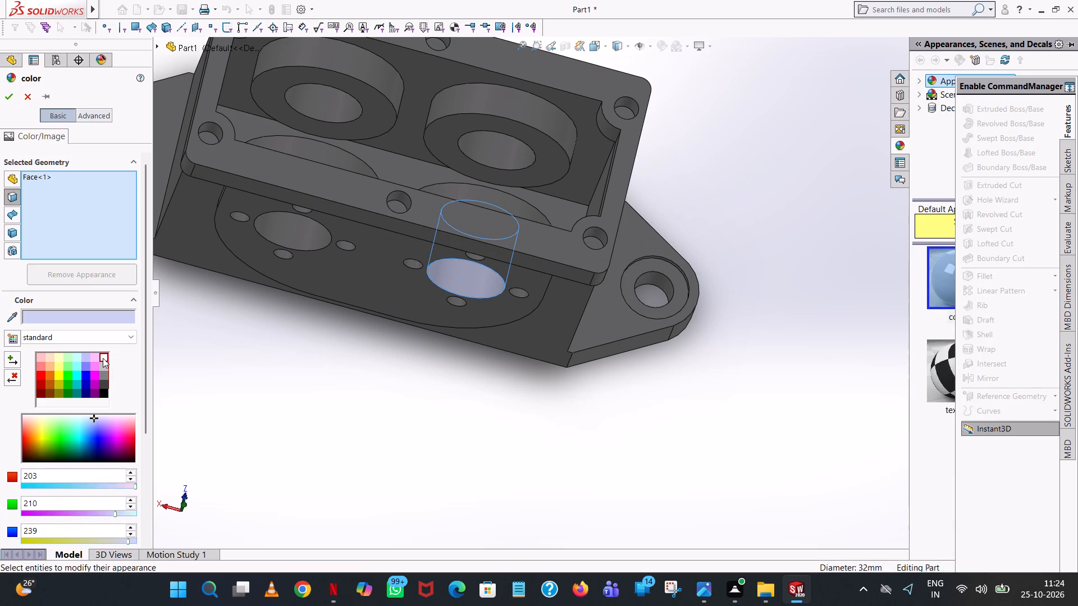
# Add the wall faces of the four small bolt holes around that bore to the white color selection.
pyautogui.moveTo(474, 368); pyautogui.dragTo(478, 202, button='middle')
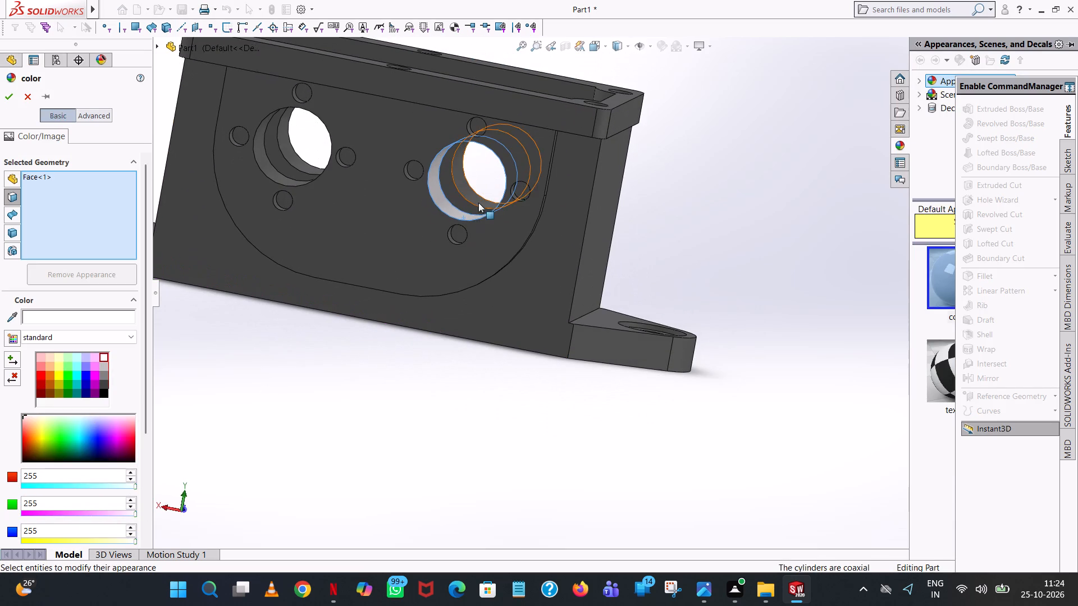
pyautogui.click(418, 167)
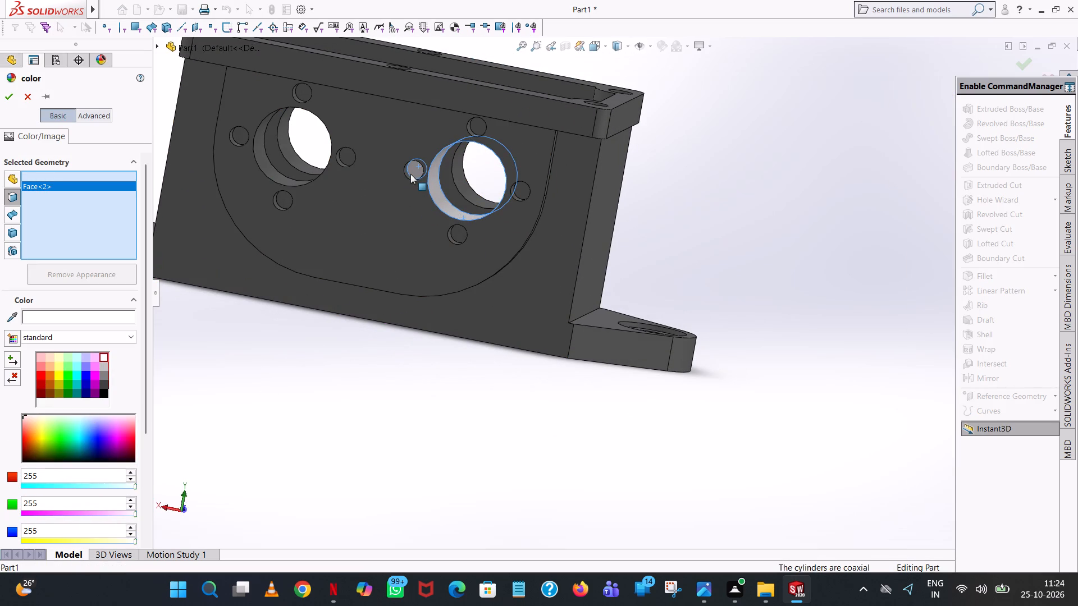
pyautogui.scroll(-6, 410, 174)
pyautogui.click(502, 240)
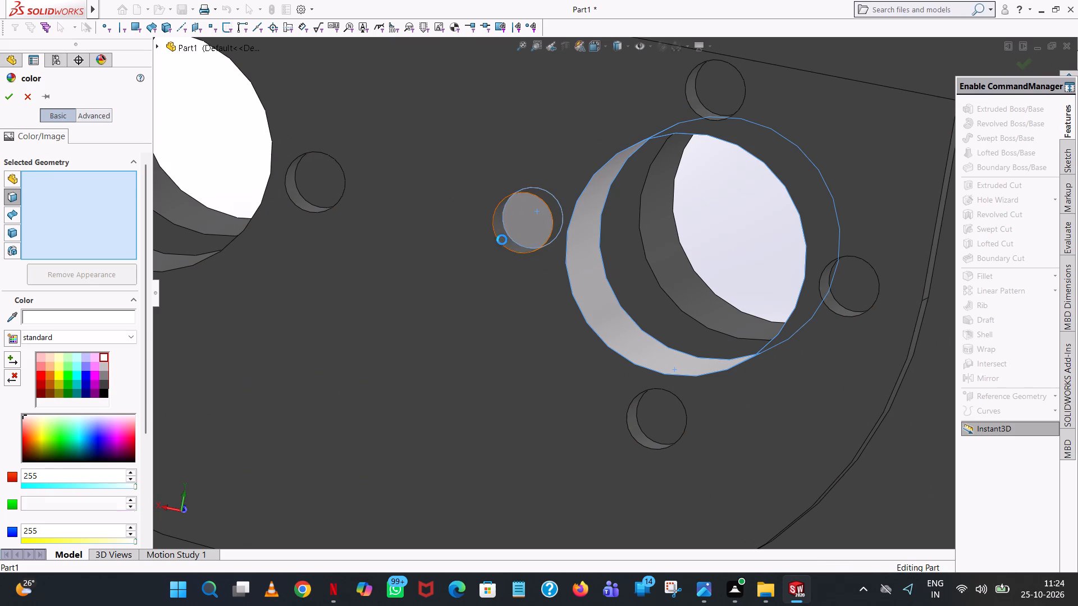
pyautogui.click(658, 426)
pyautogui.click(634, 426)
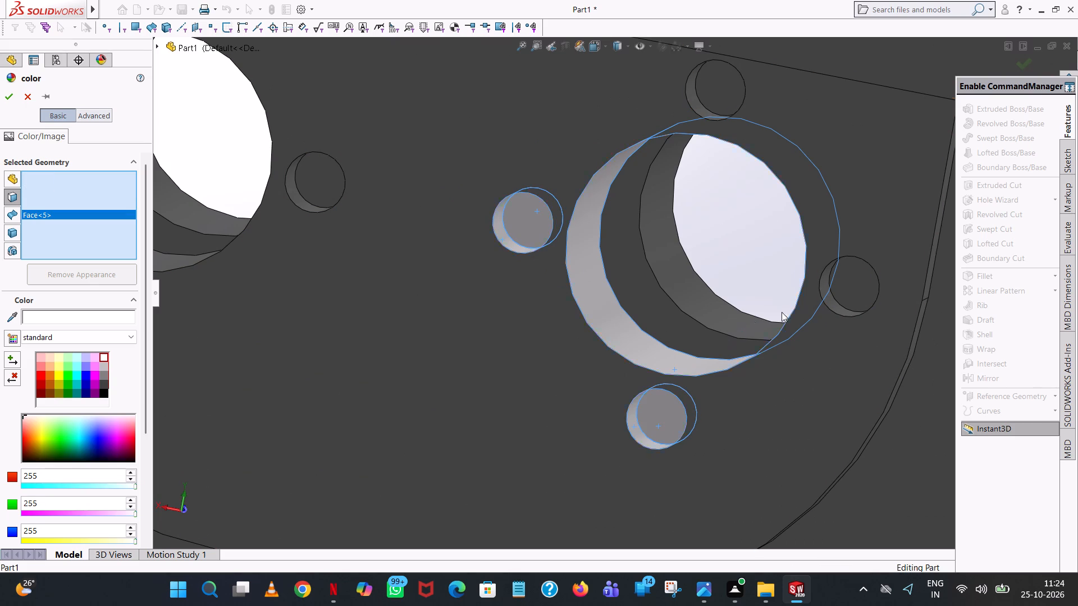
pyautogui.click(843, 283)
pyautogui.click(830, 297)
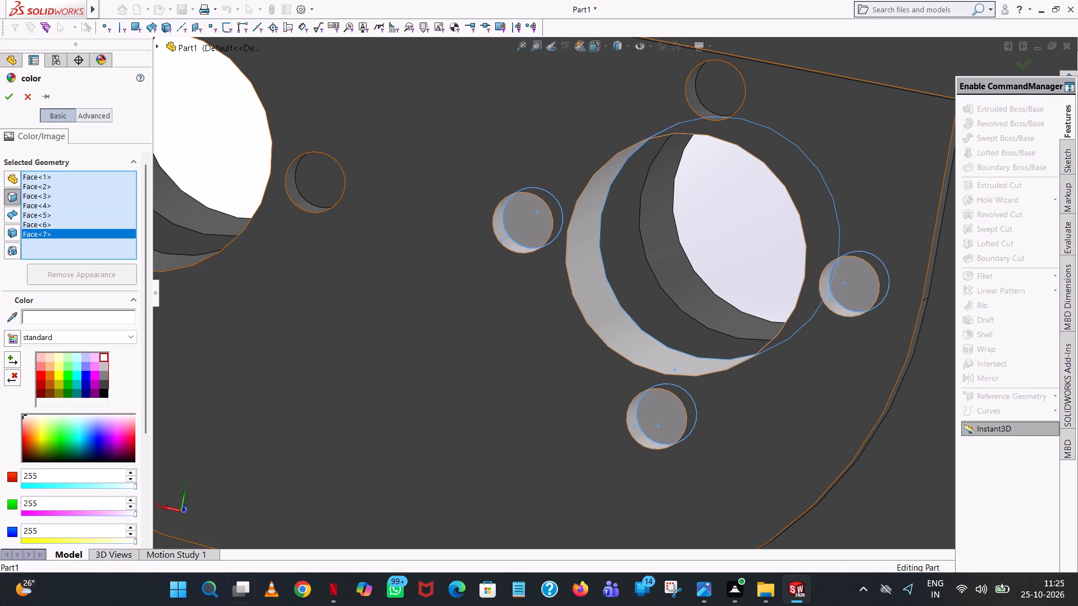
pyautogui.click(716, 93)
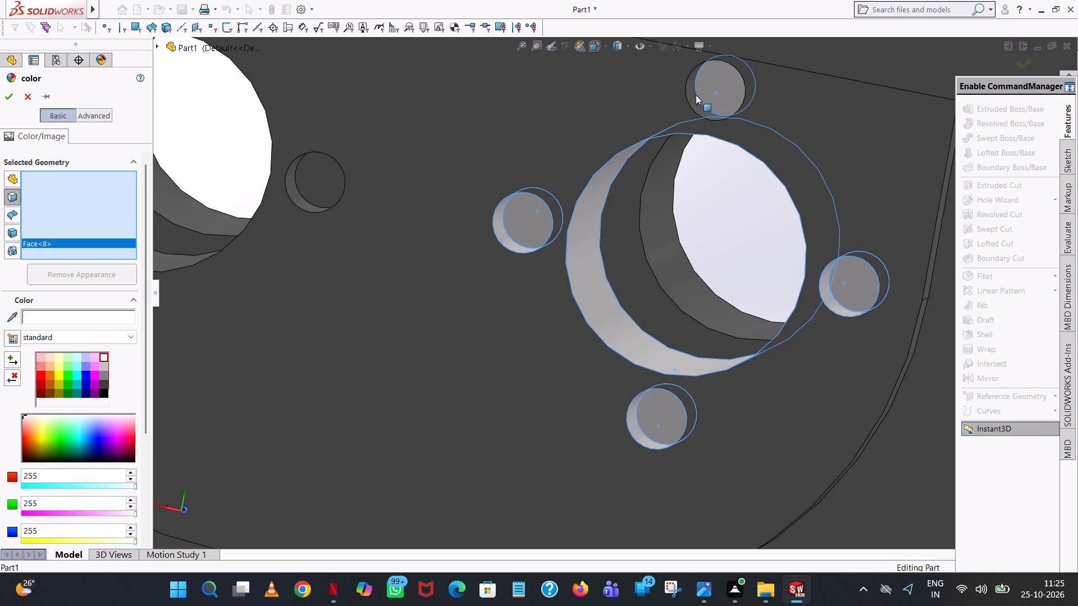
pyautogui.click(695, 97)
# Add the second bore's wall and one wall face of each of its four surrounding bolt holes to the white selection.
pyautogui.scroll(3, 701, 104)
pyautogui.moveTo(701, 104); pyautogui.dragTo(733, 30, button='middle')
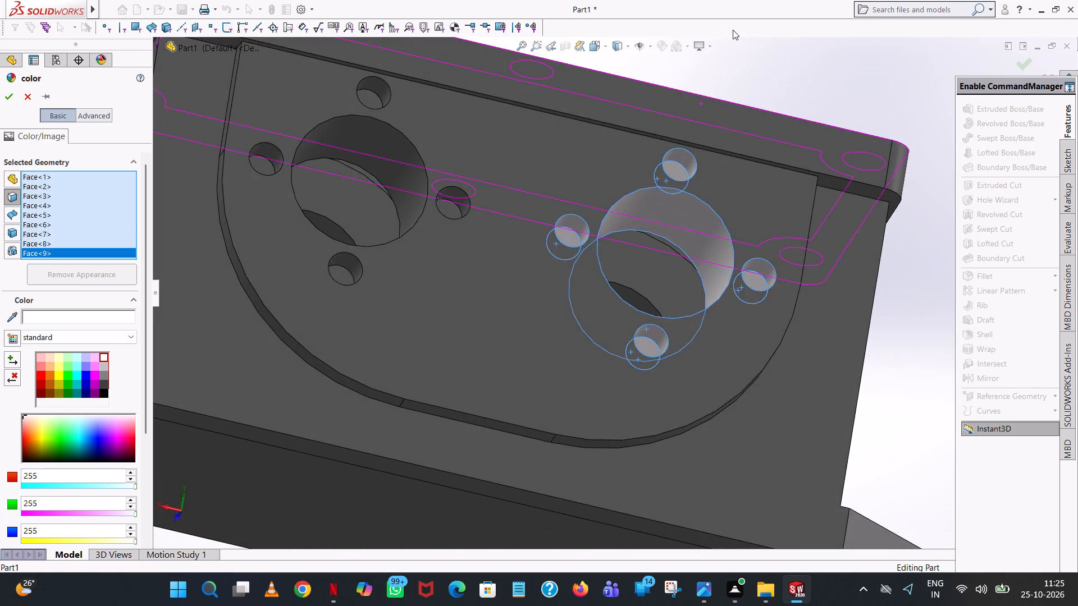
pyautogui.moveTo(733, 30); pyautogui.dragTo(720, 103, button='middle')
pyautogui.click(446, 232)
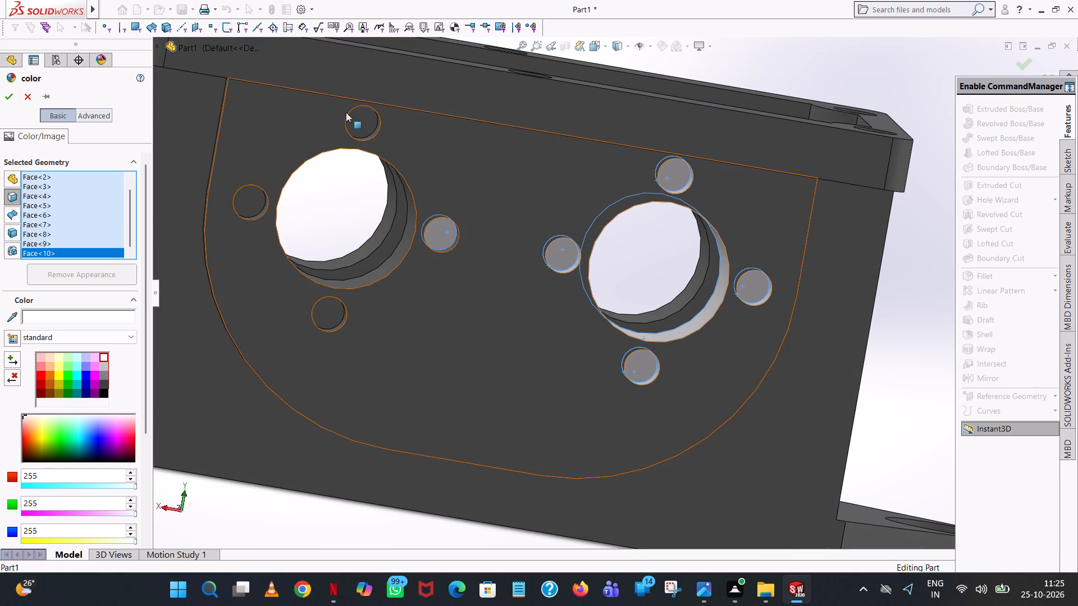
pyautogui.click(364, 121)
pyautogui.click(253, 200)
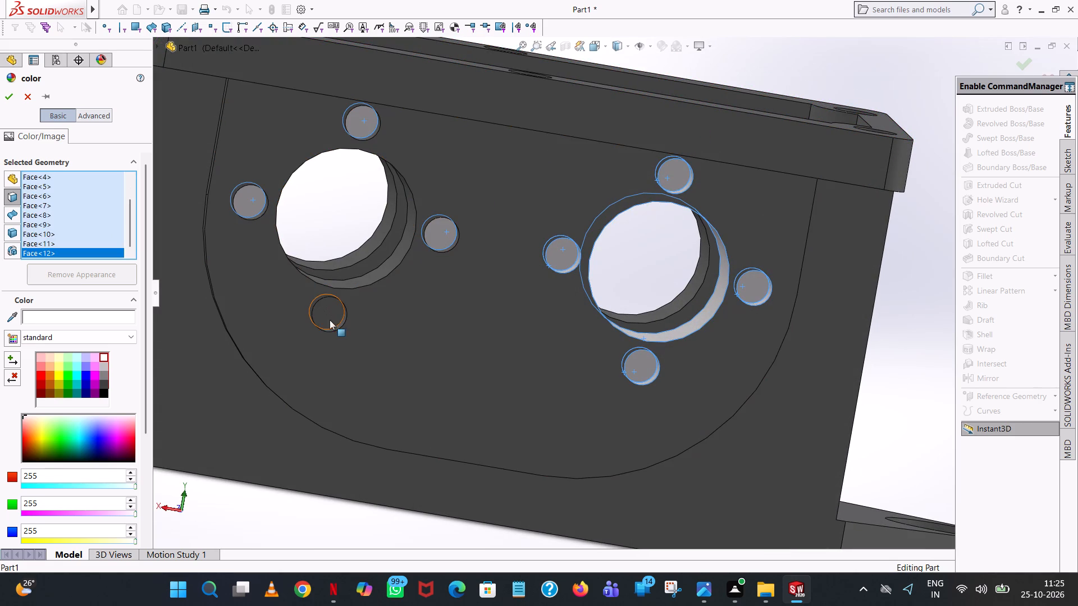
pyautogui.click(330, 320)
pyautogui.click(355, 279)
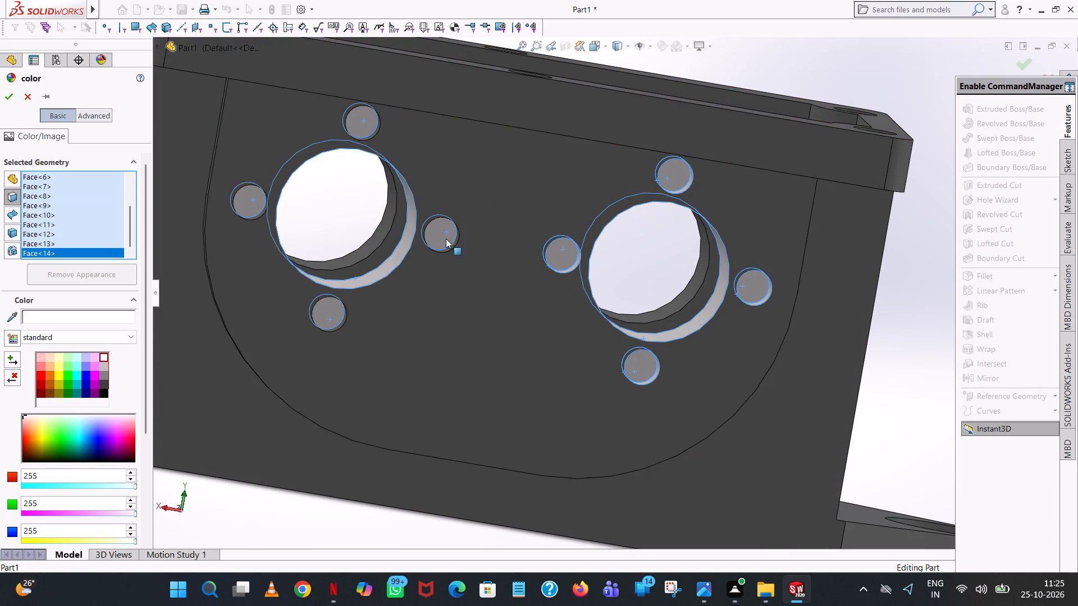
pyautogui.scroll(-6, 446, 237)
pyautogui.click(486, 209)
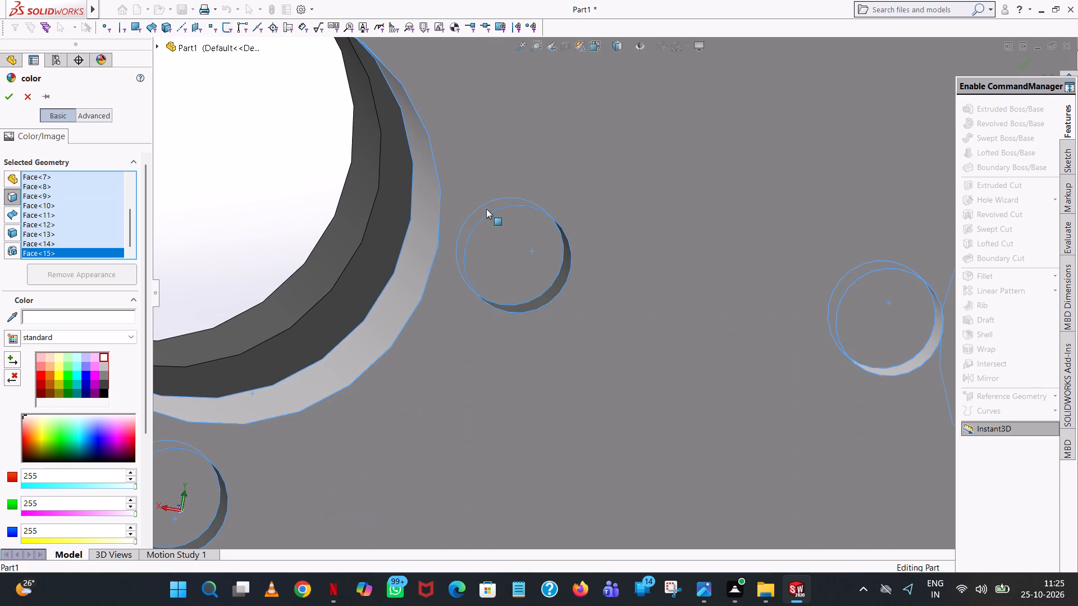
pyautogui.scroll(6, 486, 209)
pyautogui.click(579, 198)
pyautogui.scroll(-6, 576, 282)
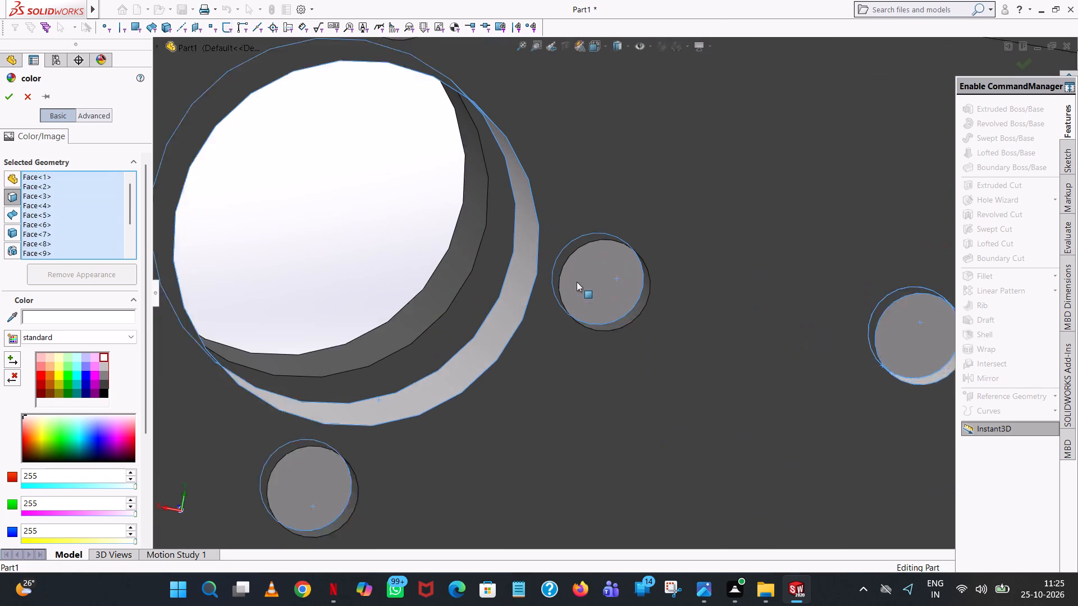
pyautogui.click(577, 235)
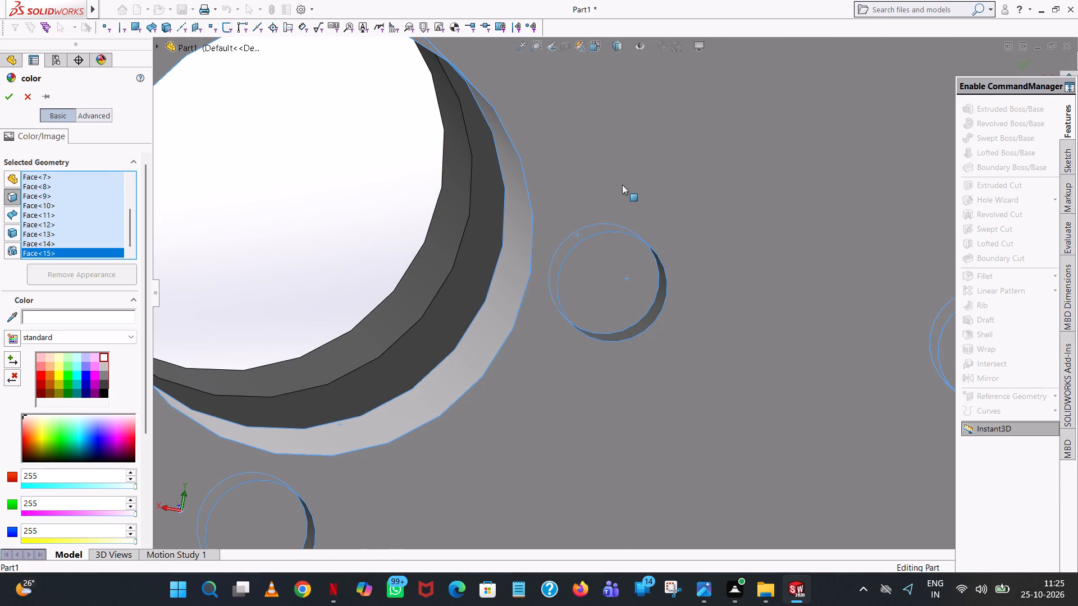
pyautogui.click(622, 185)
# Add the remaining wall faces of the four bolt holes around the second bore to the white selection.
pyautogui.moveTo(601, 273); pyautogui.dragTo(537, 201, button='middle')
pyautogui.scroll(1, 601, 273)
pyautogui.click(541, 236)
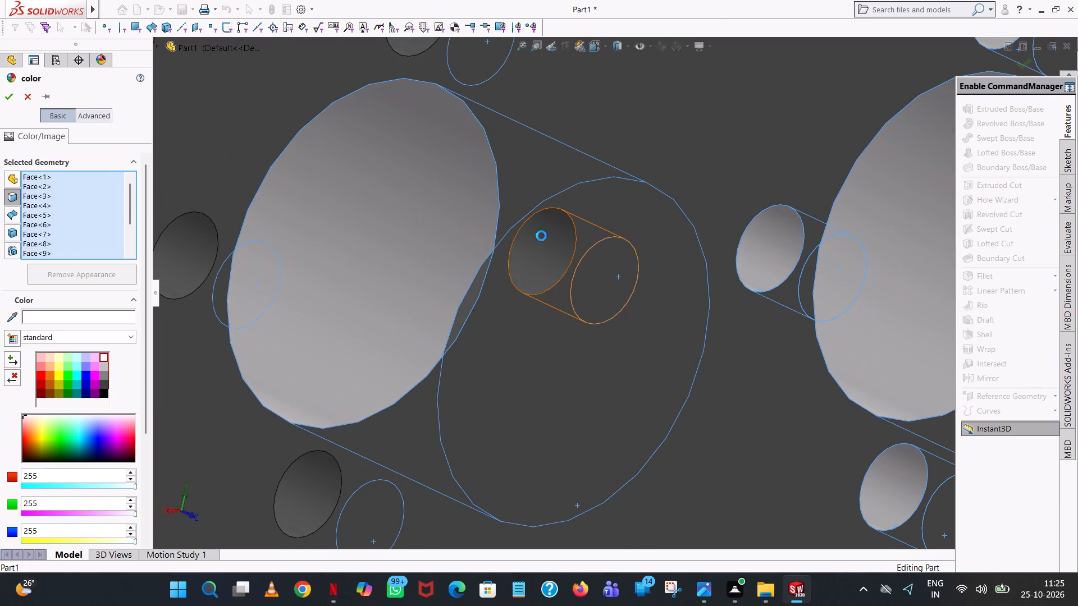
pyautogui.scroll(5, 547, 225)
pyautogui.click(532, 172)
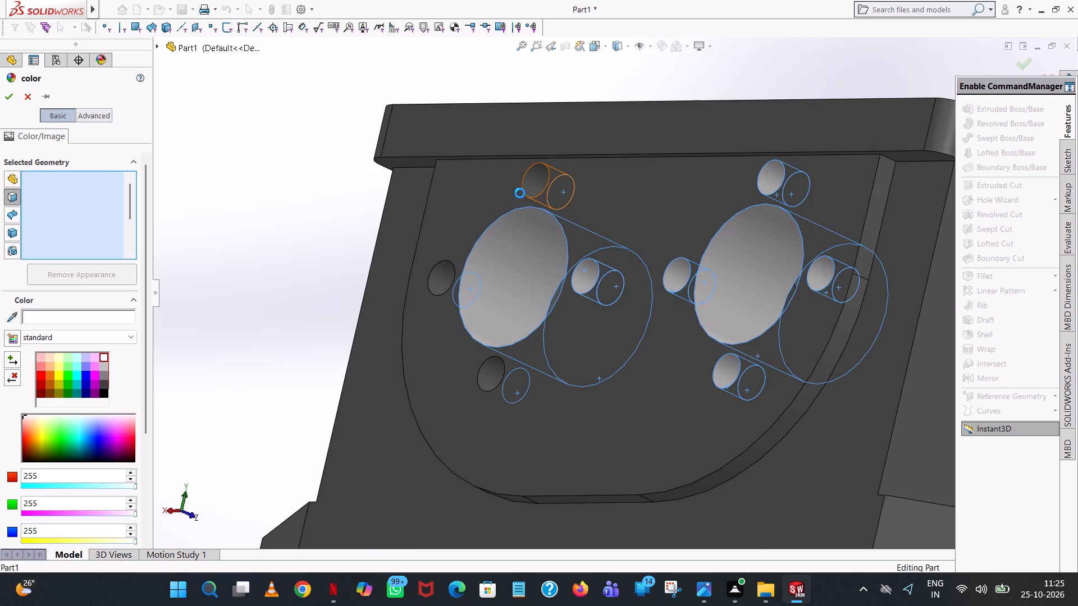
pyautogui.click(437, 278)
pyautogui.click(490, 373)
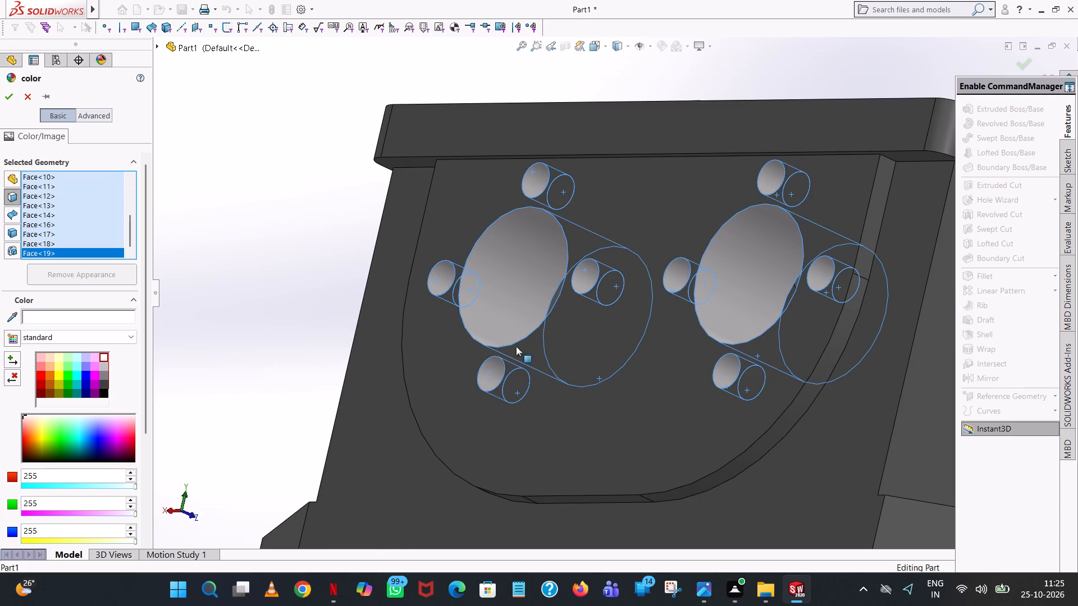
# Add wall faces of the six top-frame screw holes to the white selection, taking both halves of the last corner hole.
pyautogui.moveTo(510, 306); pyautogui.dragTo(566, 327, button='middle')
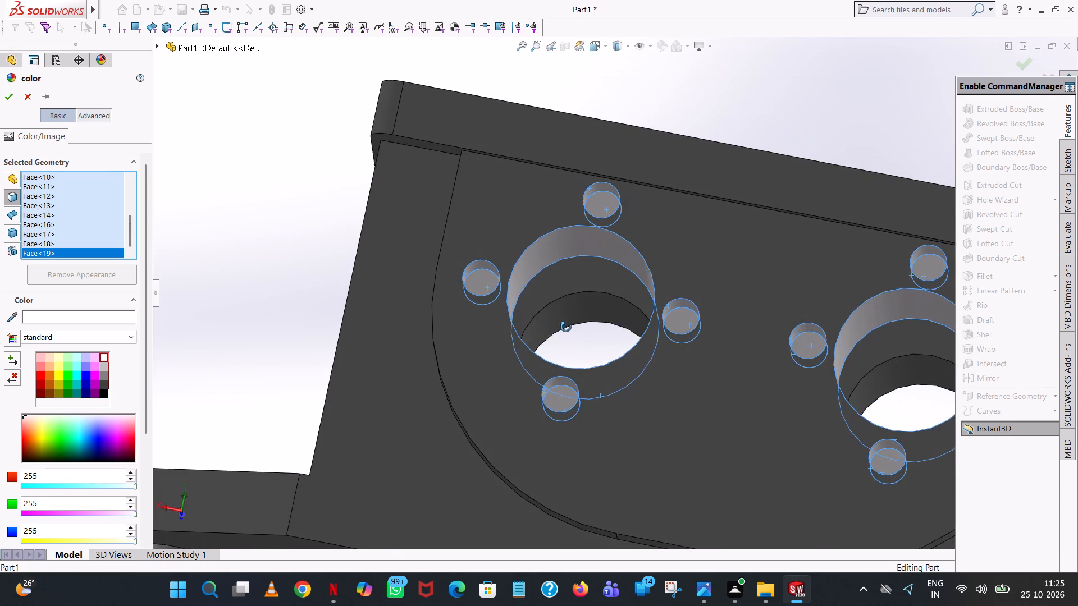
pyautogui.moveTo(566, 327); pyautogui.dragTo(568, 334, button='middle')
pyautogui.scroll(5, 568, 334)
pyautogui.moveTo(575, 352); pyautogui.dragTo(636, 518, button='middle')
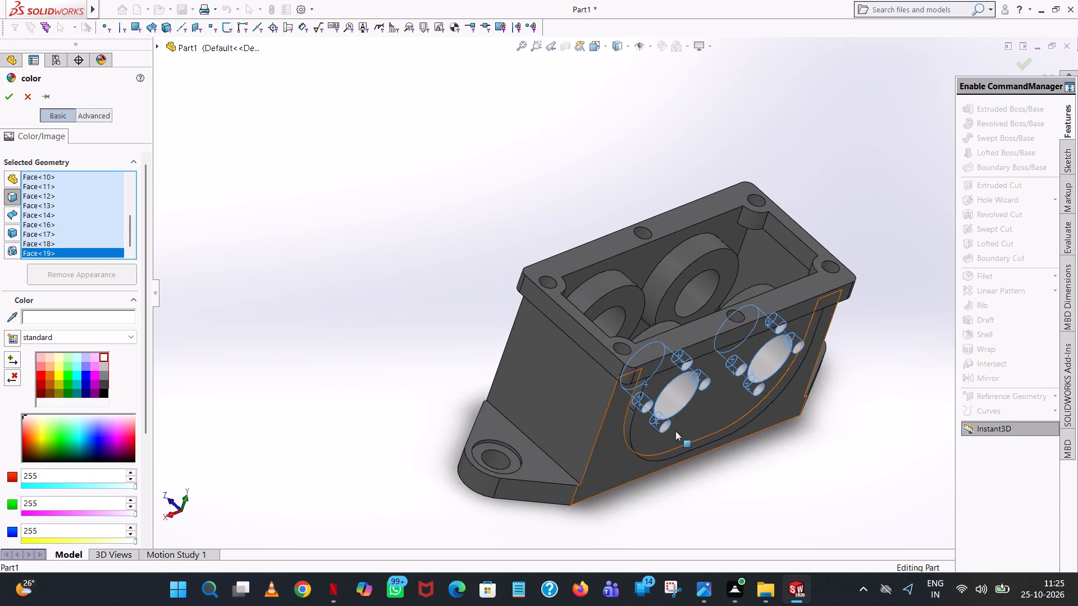
pyautogui.scroll(-2, 709, 374)
pyautogui.moveTo(709, 374); pyautogui.dragTo(715, 520, button='middle')
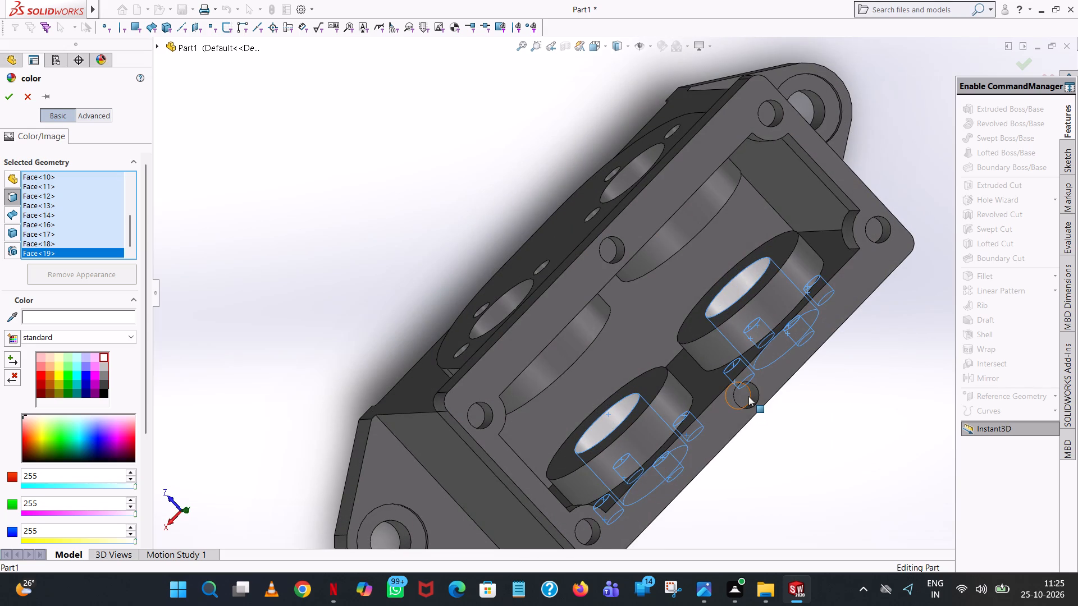
pyautogui.click(748, 396)
pyautogui.click(877, 222)
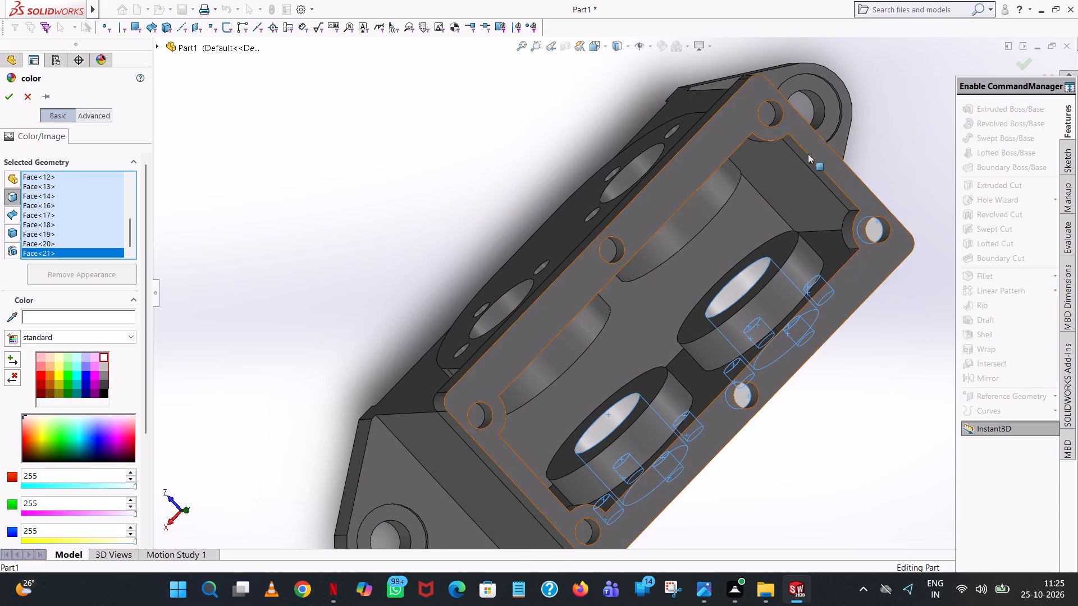
pyautogui.click(770, 114)
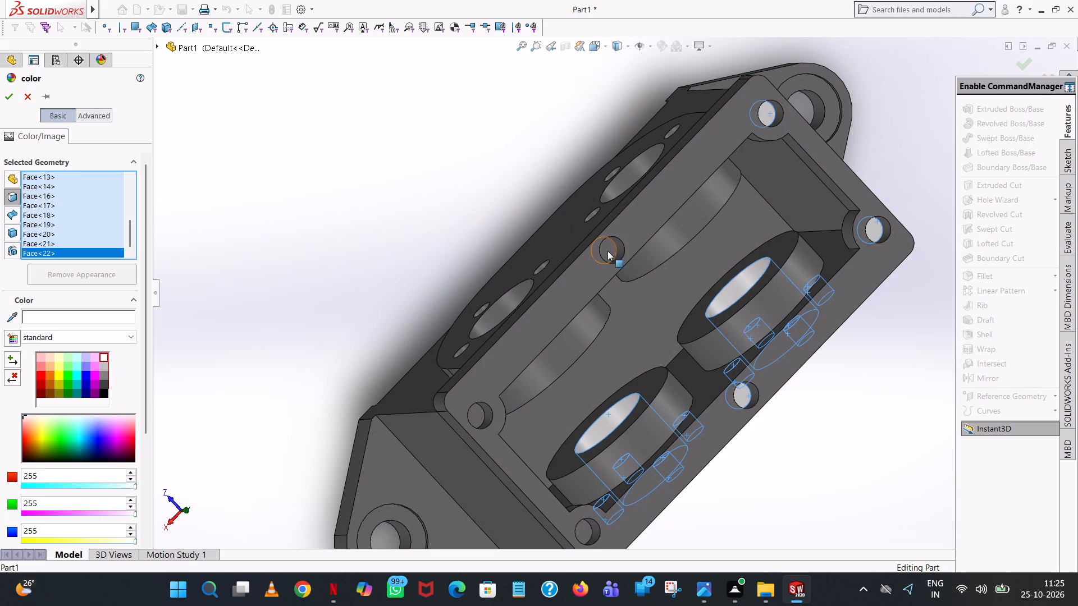
pyautogui.click(606, 250)
pyautogui.click(483, 416)
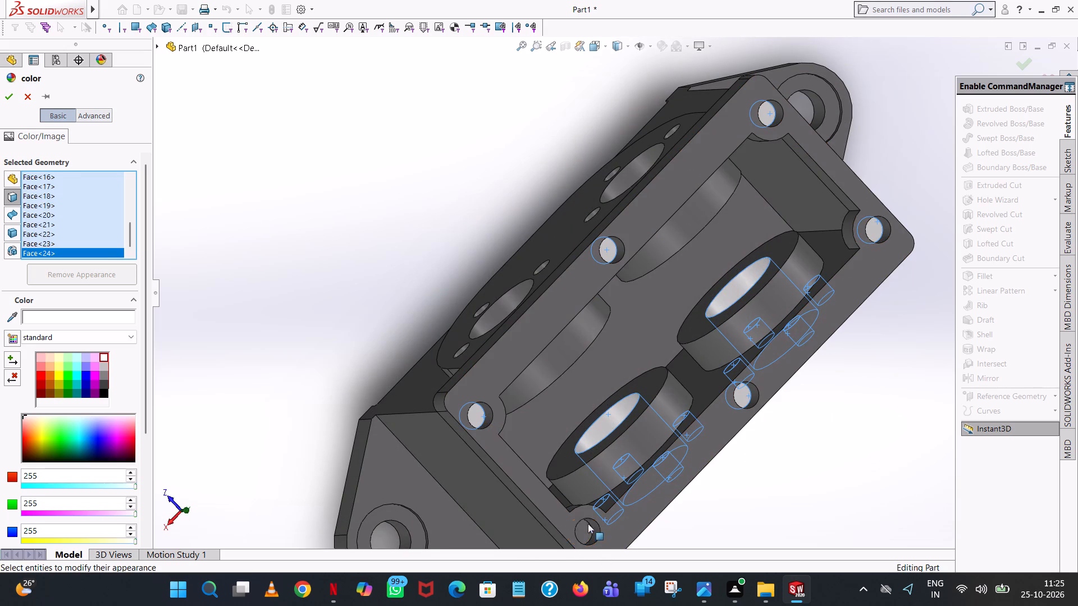
pyautogui.click(591, 526)
pyautogui.click(584, 530)
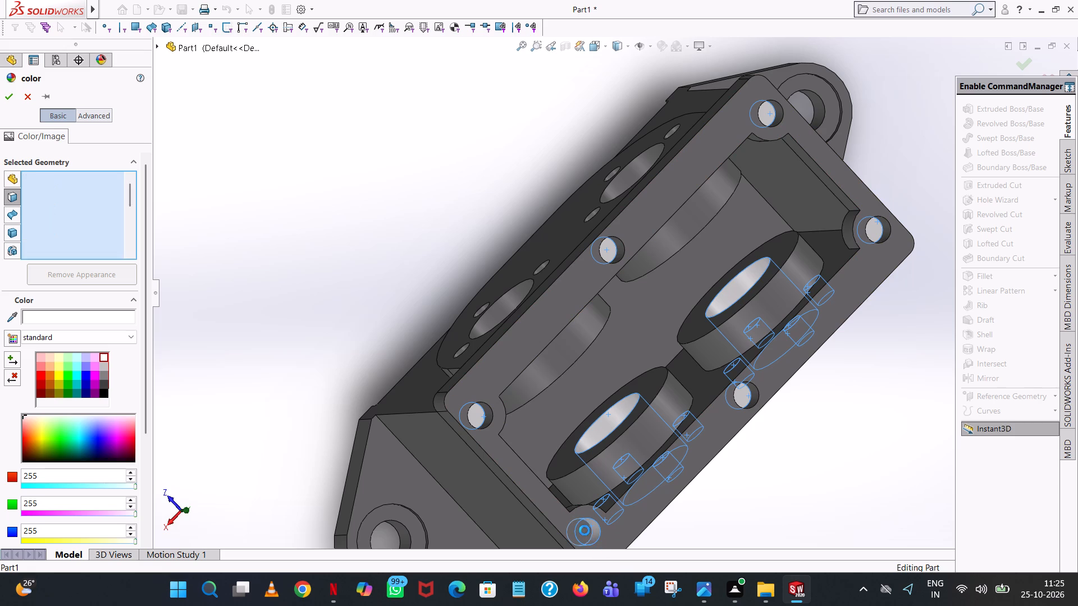
# Add the opposite wall faces of the other five top-frame screw holes to the white selection.
pyautogui.scroll(-1, 851, 319)
pyautogui.scroll(-1, 700, 419)
pyautogui.moveTo(709, 412); pyautogui.dragTo(724, 400, button='middle')
pyautogui.scroll(1, 724, 400)
pyautogui.click(708, 375)
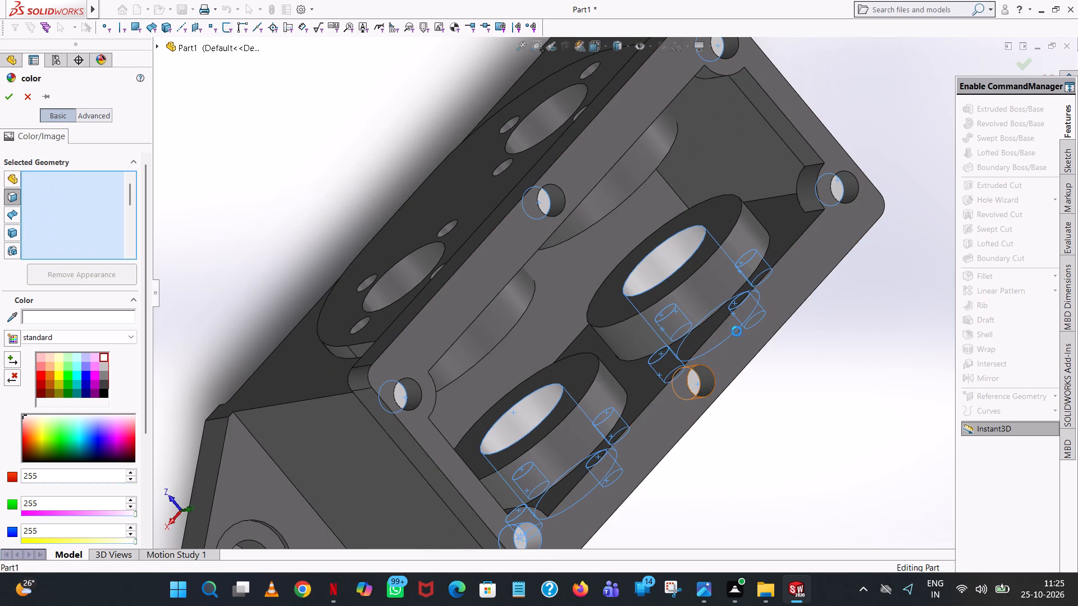
pyautogui.click(850, 182)
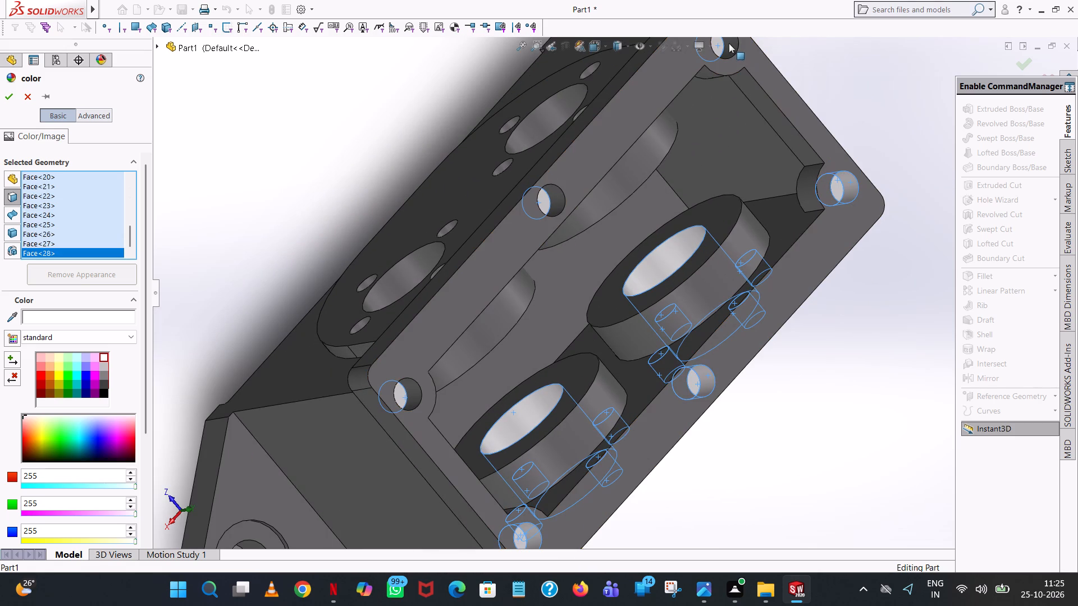
pyautogui.click(734, 44)
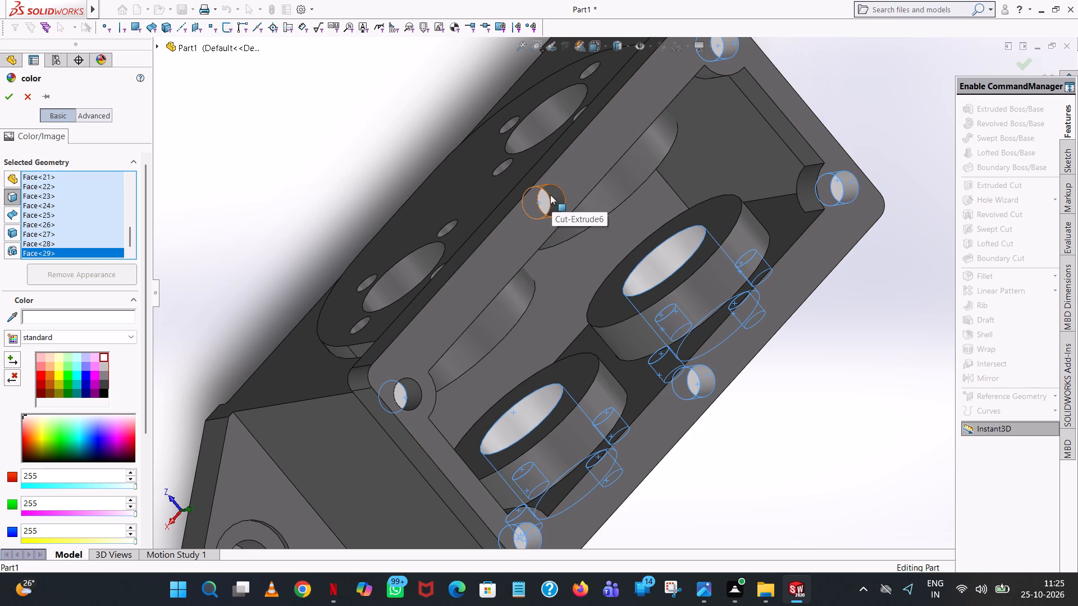
pyautogui.click(555, 194)
pyautogui.click(414, 392)
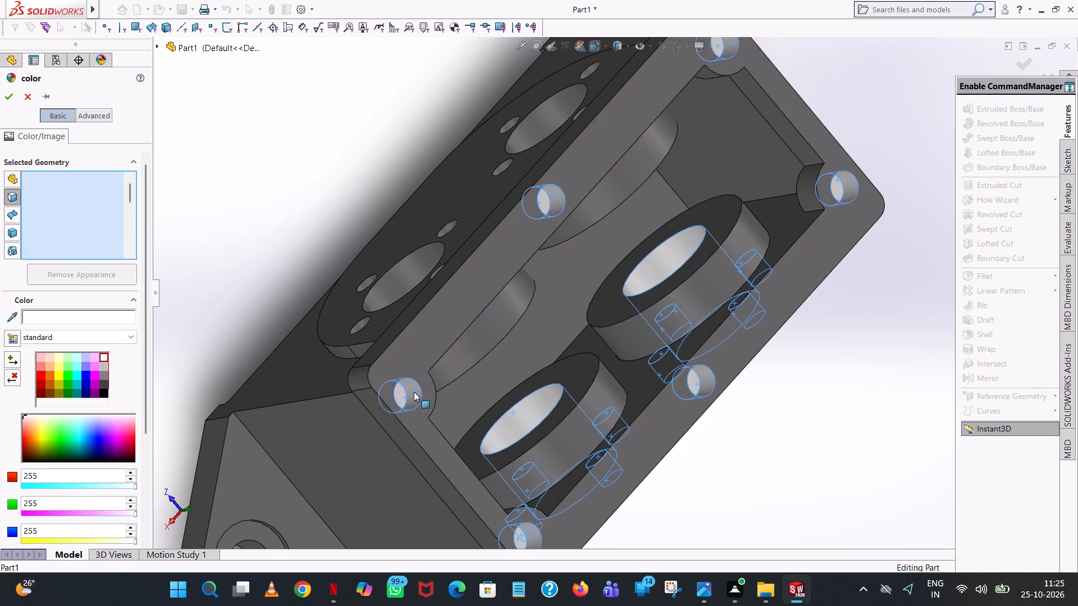
# Add the through-hole wall and the shallow counterbore wall of one base lug to the white selection.
pyautogui.scroll(6, 440, 377)
pyautogui.scroll(-9, 498, 384)
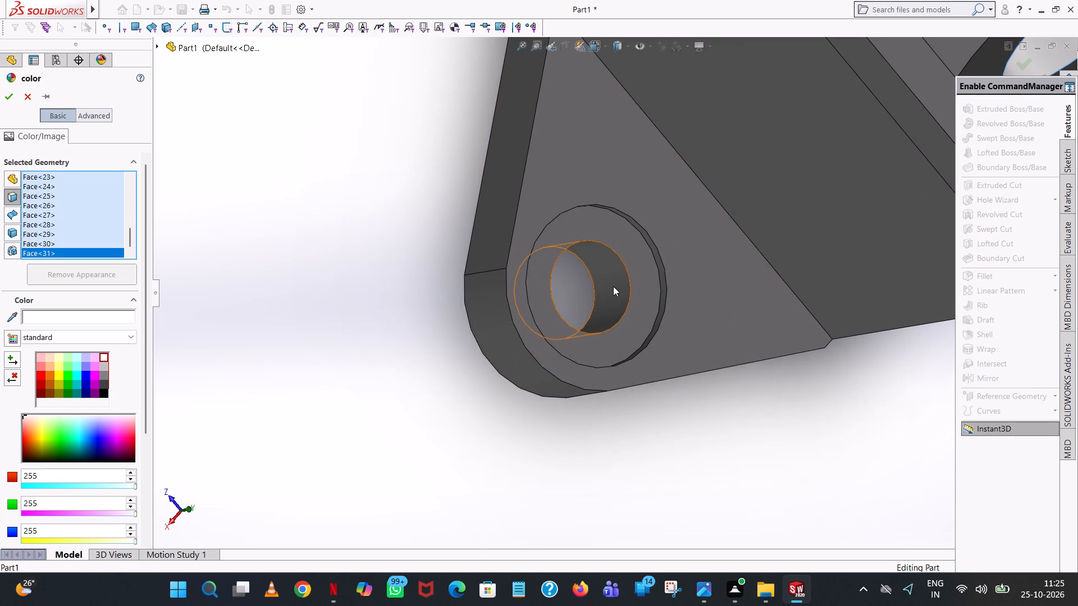
pyautogui.click(616, 278)
pyautogui.scroll(-2, 641, 246)
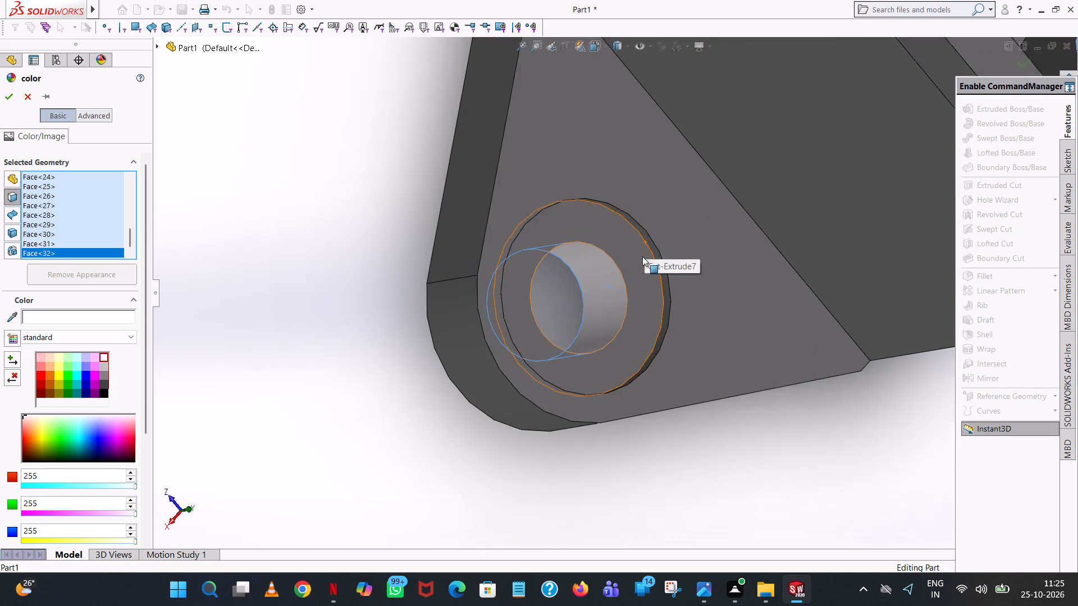
pyautogui.scroll(-8, 642, 256)
pyautogui.click(682, 262)
pyautogui.scroll(19, 682, 262)
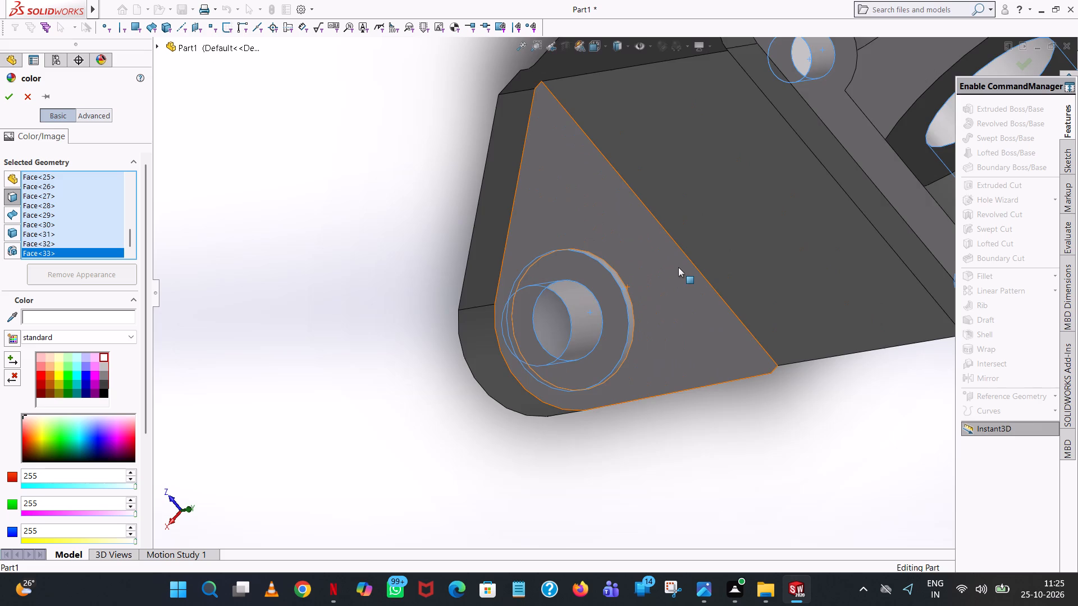
# Add the through-hole wall and the shallow counterbore wall of the opposite base lug to the white selection.
pyautogui.scroll(7, 712, 394)
pyautogui.moveTo(710, 393); pyautogui.dragTo(664, 200, button='middle')
pyautogui.scroll(1, 664, 200)
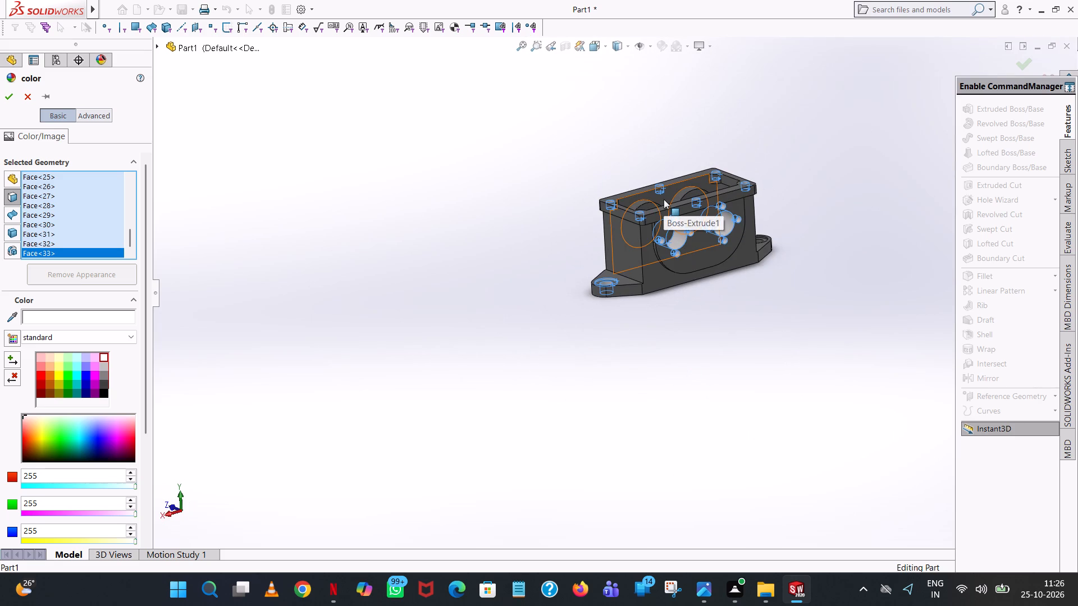
pyautogui.scroll(-8, 801, 296)
pyautogui.moveTo(646, 221); pyautogui.dragTo(622, 338, button='middle')
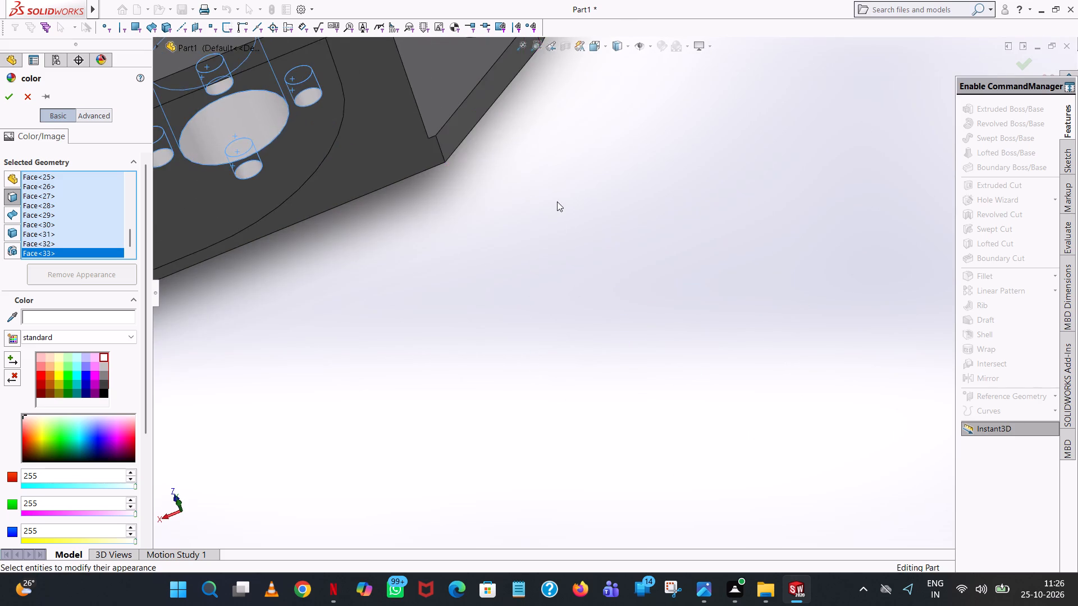
pyautogui.scroll(6, 557, 201)
pyautogui.scroll(-5, 580, 201)
pyautogui.click(569, 208)
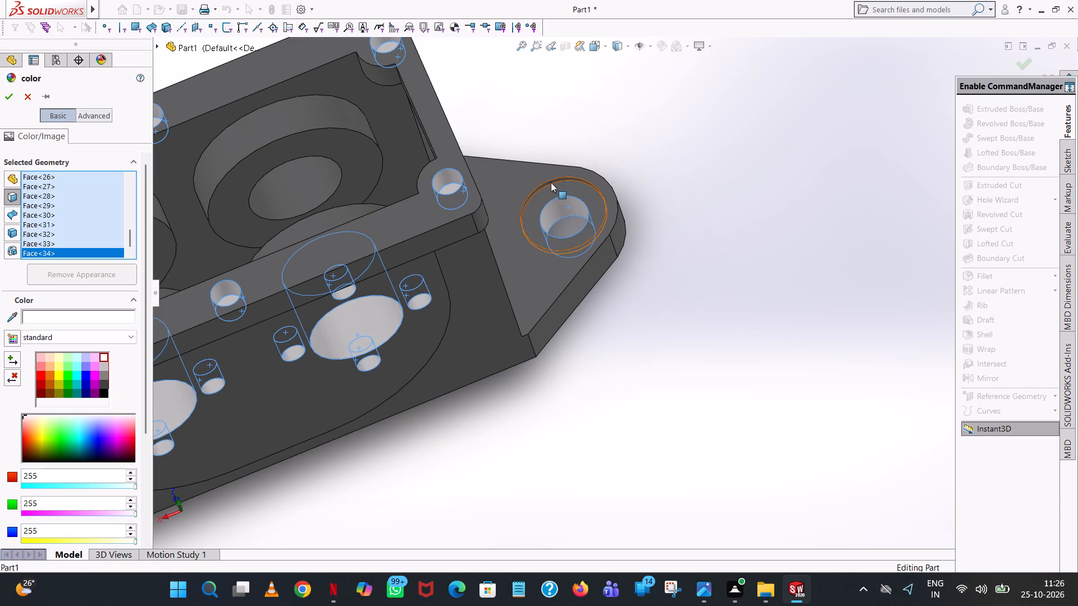
pyautogui.scroll(-10, 554, 186)
pyautogui.click(630, 236)
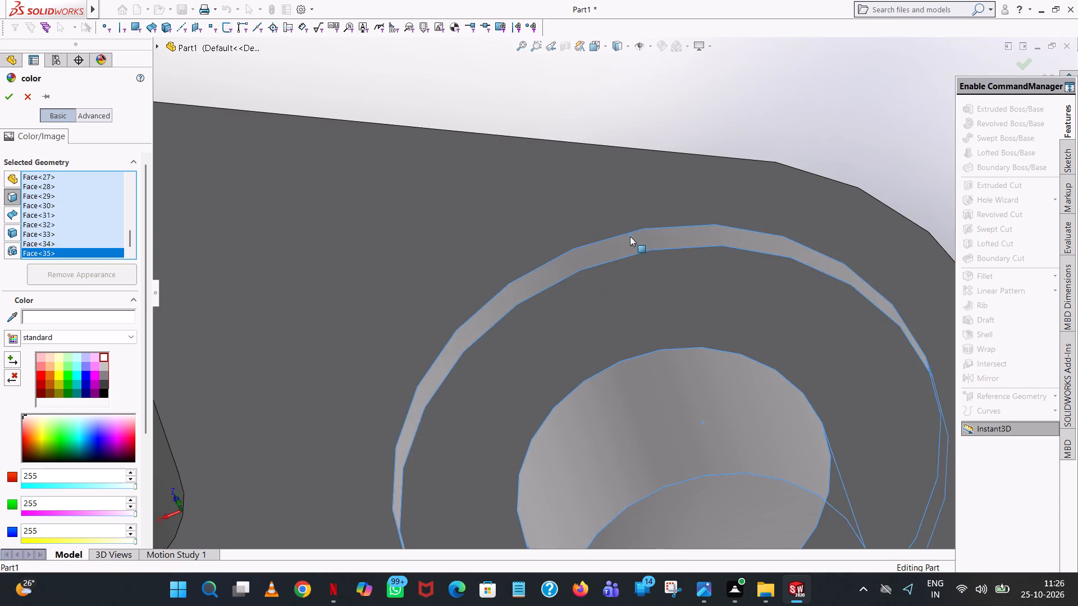
# On the opposite side plate, add the floor faces of the four bolt holes around one bore, keeping the plate face unselected.
pyautogui.scroll(13, 630, 236)
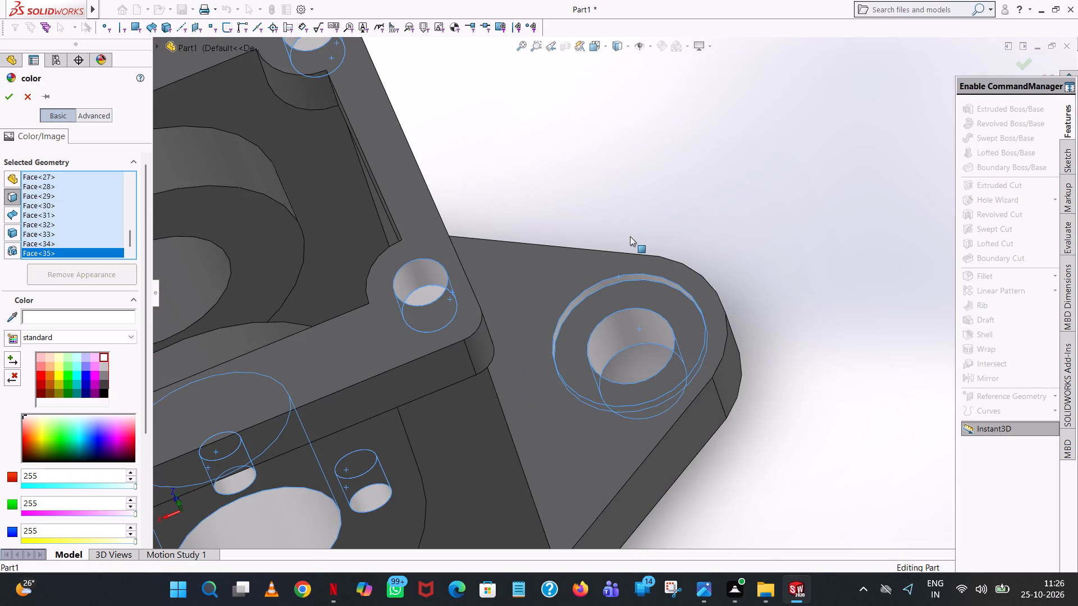
pyautogui.scroll(5, 630, 236)
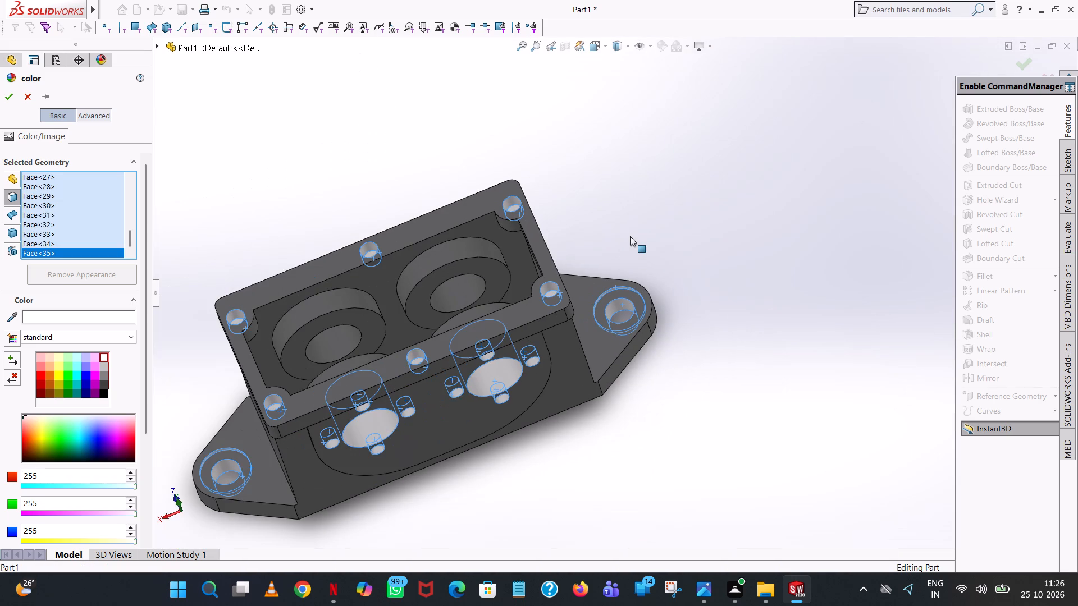
pyautogui.moveTo(630, 236); pyautogui.dragTo(837, 304, button='middle')
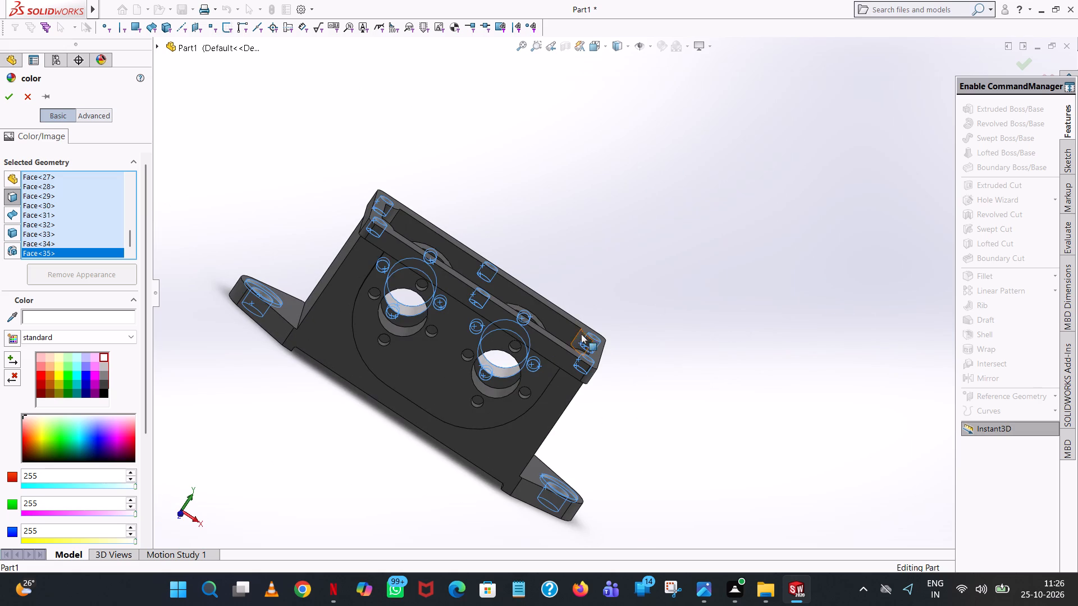
pyautogui.scroll(-8, 471, 391)
pyautogui.click(619, 342)
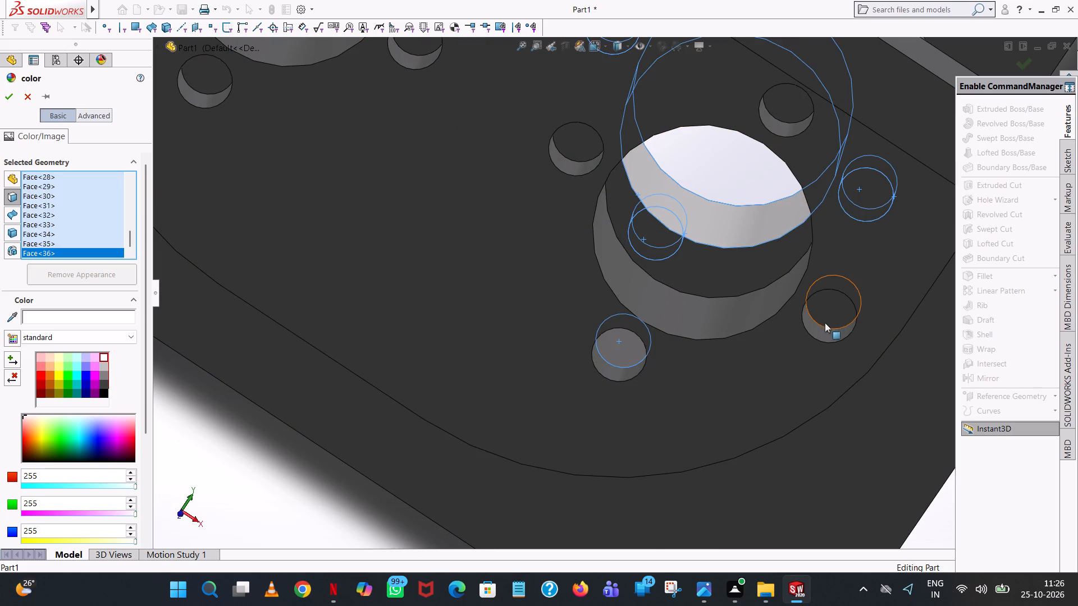
pyautogui.click(825, 309)
pyautogui.click(860, 186)
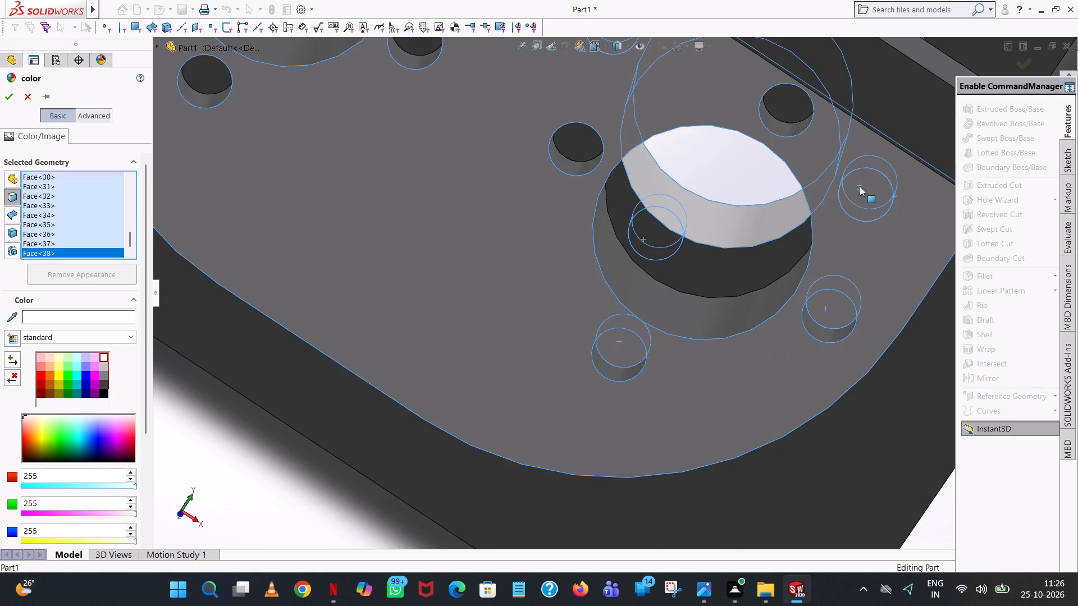
pyautogui.scroll(4, 860, 186)
pyautogui.click(559, 307)
pyautogui.scroll(1, 721, 336)
pyautogui.moveTo(721, 336); pyautogui.dragTo(730, 295, button='middle')
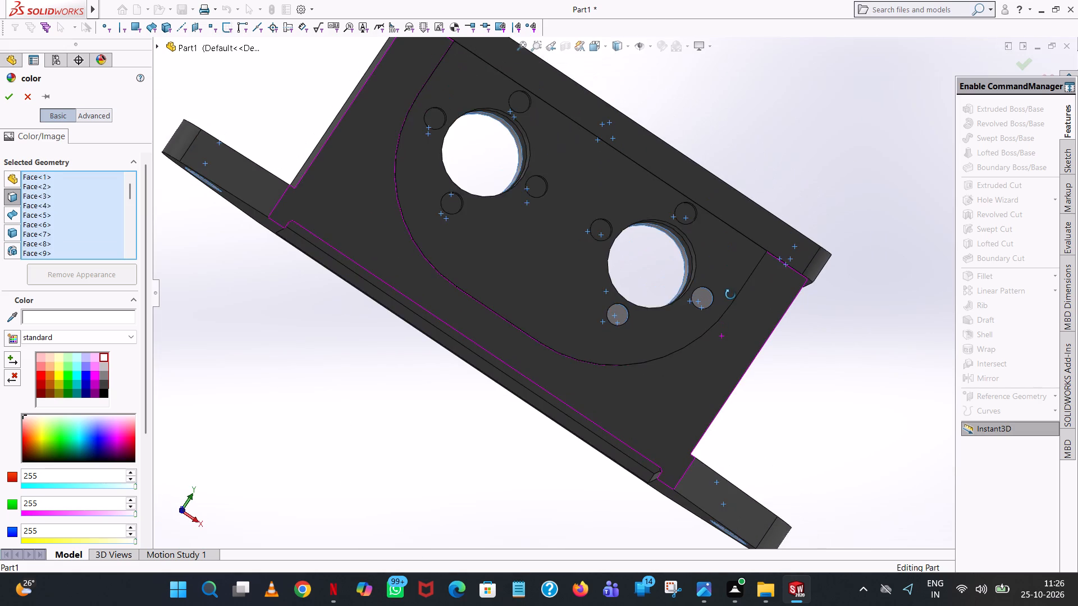
pyautogui.moveTo(730, 295); pyautogui.dragTo(728, 287, button='middle')
pyautogui.moveTo(679, 235); pyautogui.dragTo(679, 263, button='middle')
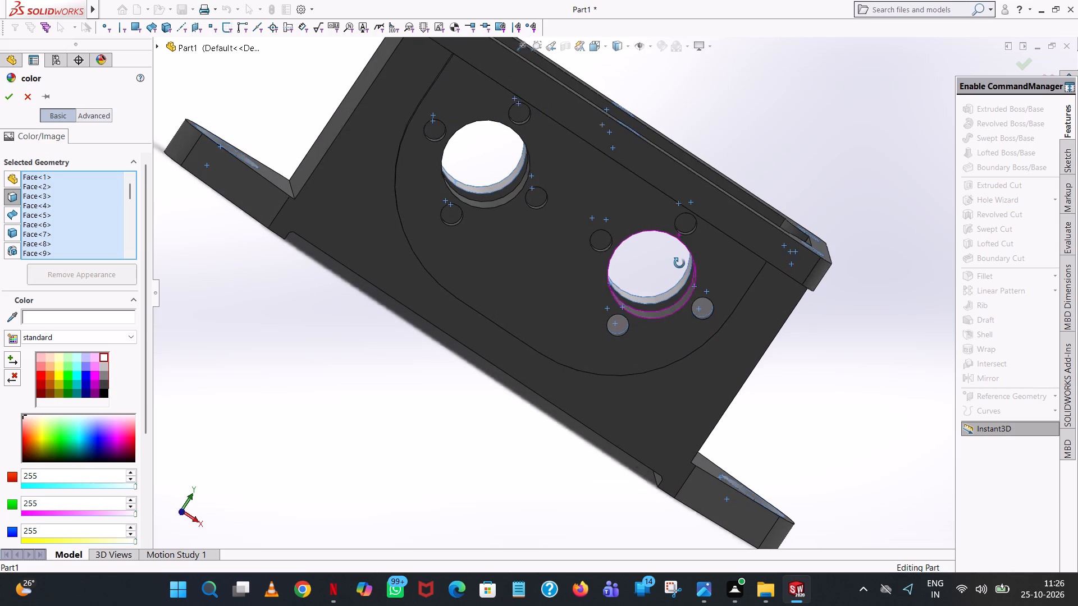
pyautogui.moveTo(679, 263); pyautogui.dragTo(675, 261, button='middle')
pyautogui.click(685, 221)
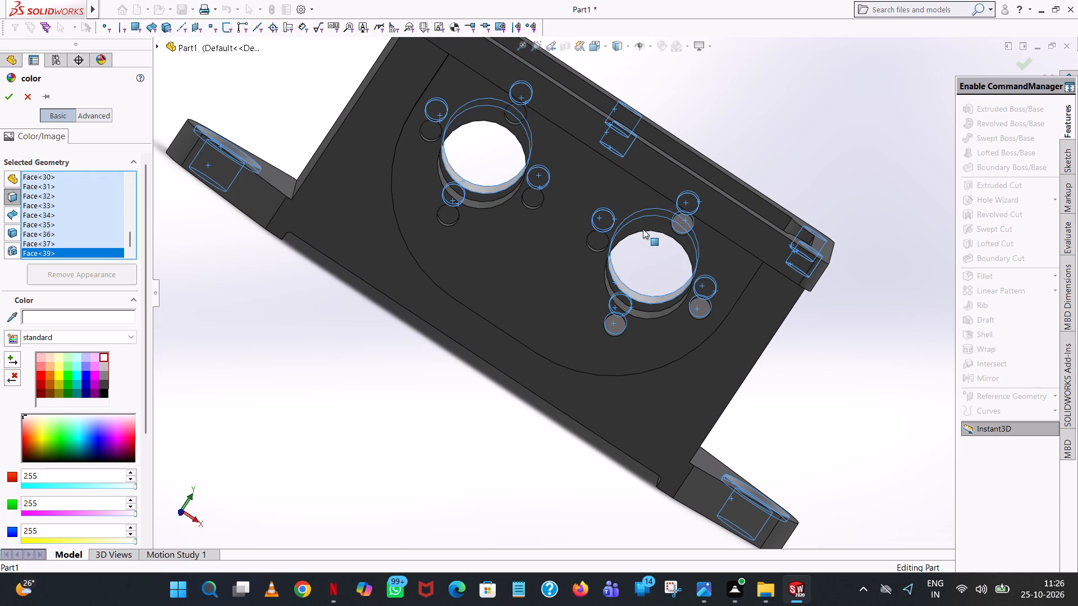
pyautogui.click(600, 215)
pyautogui.click(588, 194)
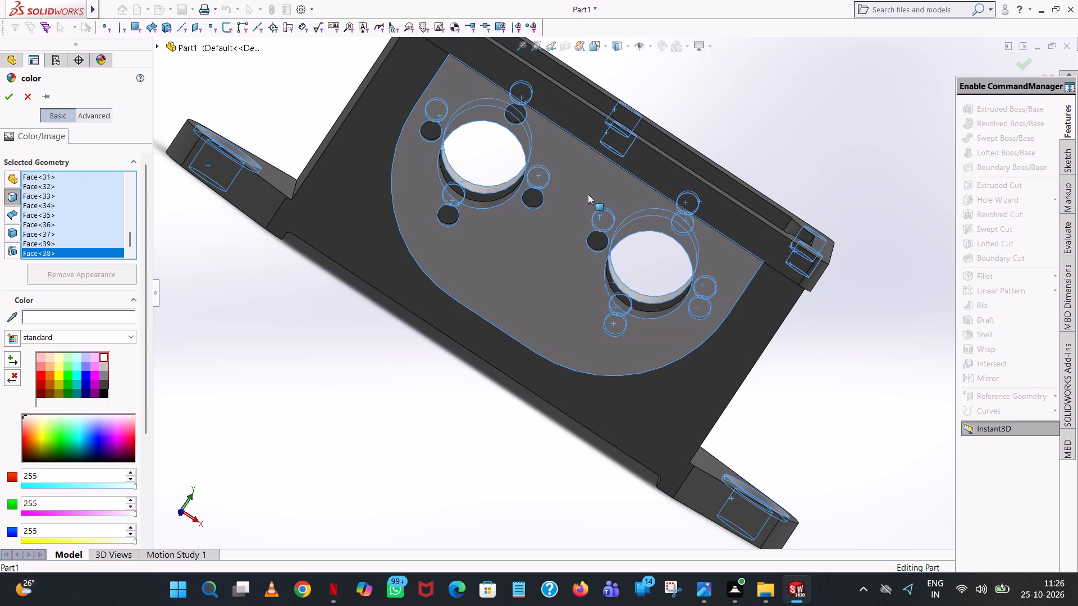
pyautogui.click(597, 241)
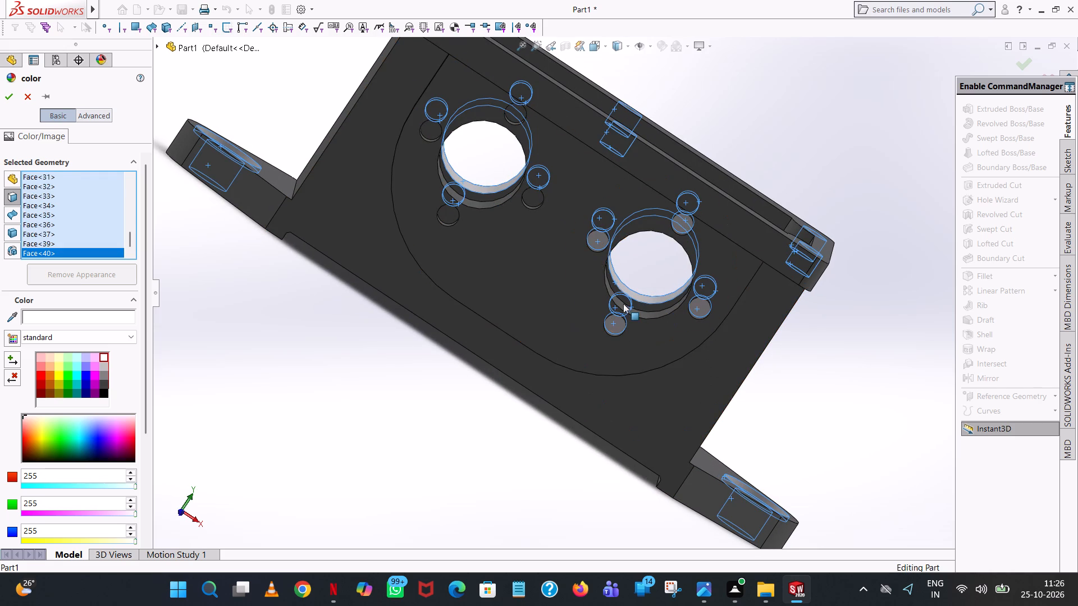
# Add the cylindrical wall faces of the same four bolt holes to the white selection.
pyautogui.scroll(-12, 609, 320)
pyautogui.moveTo(638, 307); pyautogui.dragTo(628, 294, button='middle')
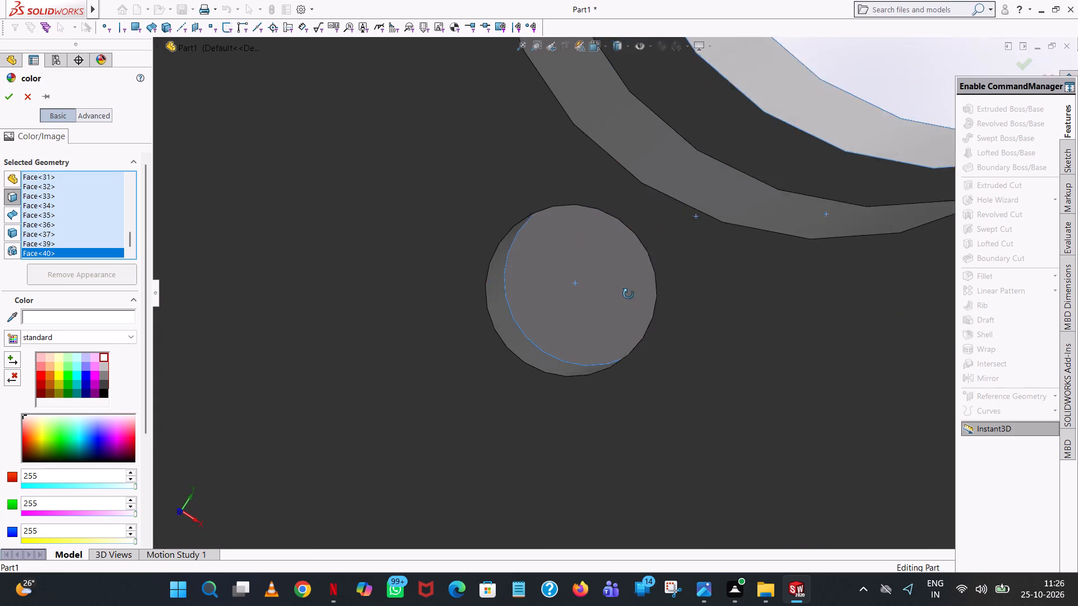
pyautogui.moveTo(628, 294); pyautogui.dragTo(616, 244, button='middle')
pyautogui.click(505, 219)
pyautogui.scroll(7, 505, 219)
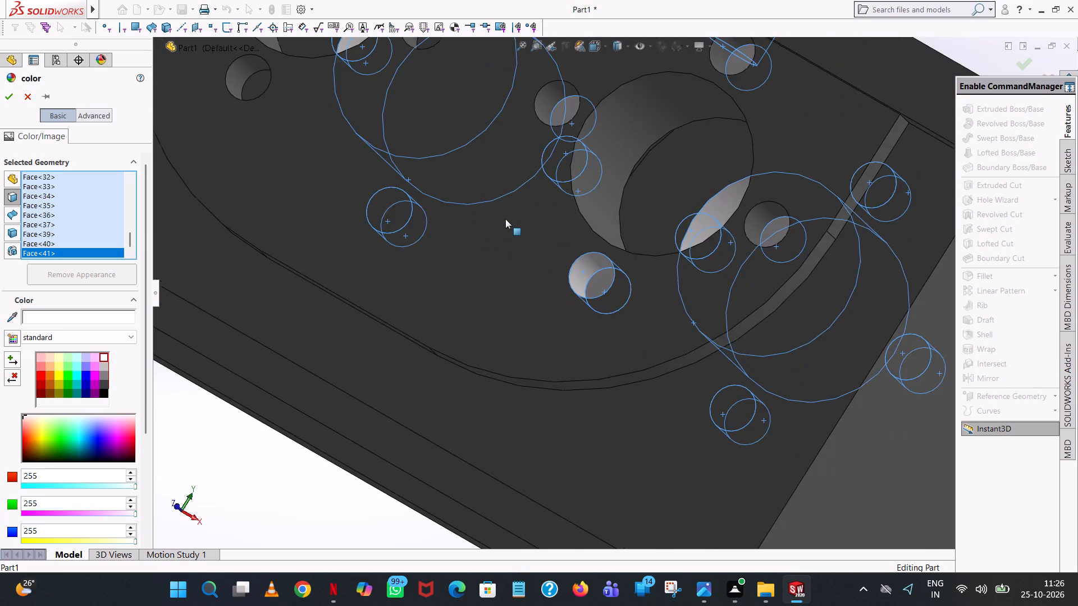
pyautogui.scroll(2, 505, 219)
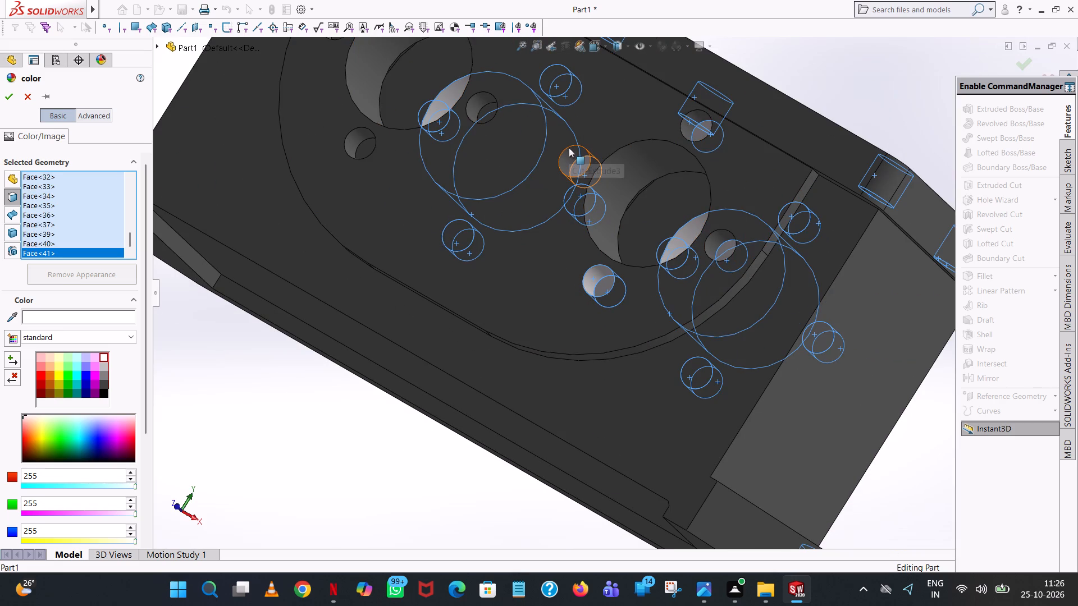
pyautogui.click(569, 148)
pyautogui.click(702, 116)
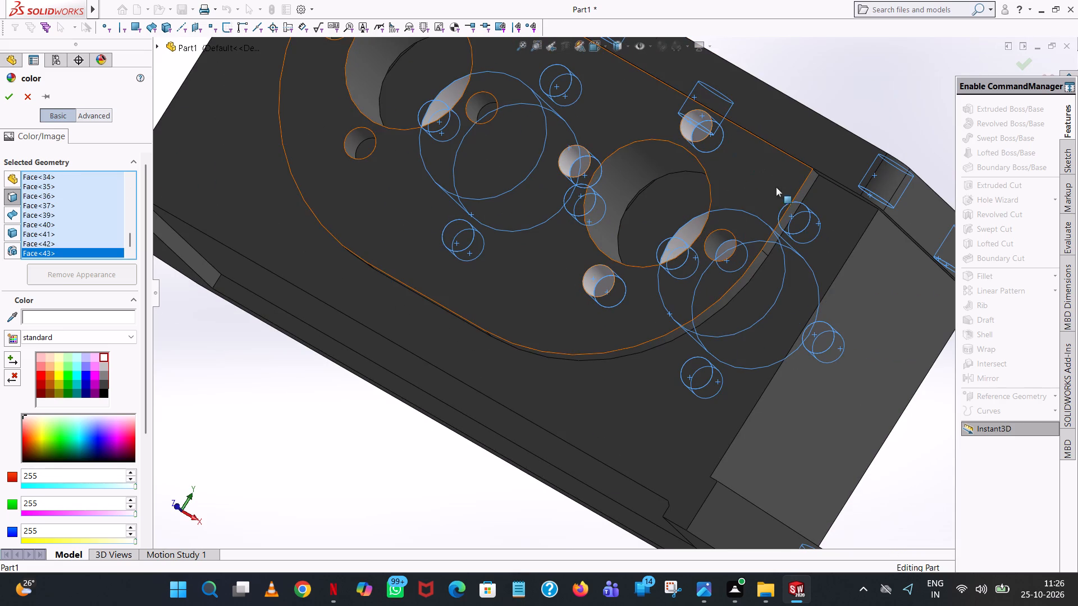
pyautogui.moveTo(751, 276); pyautogui.dragTo(776, 368, button='middle')
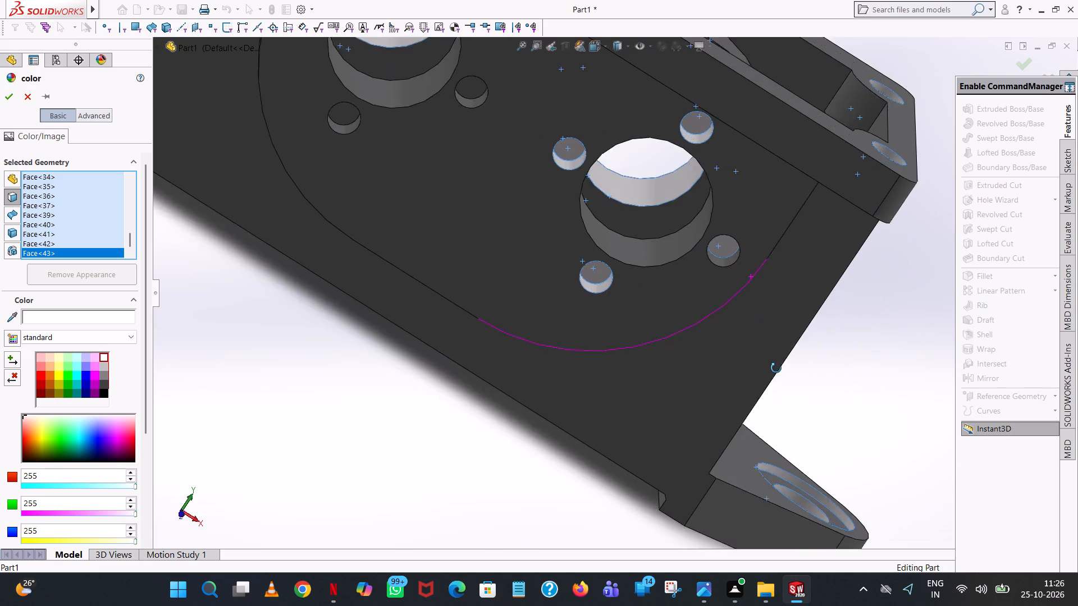
pyautogui.moveTo(776, 368); pyautogui.dragTo(788, 423, button='middle')
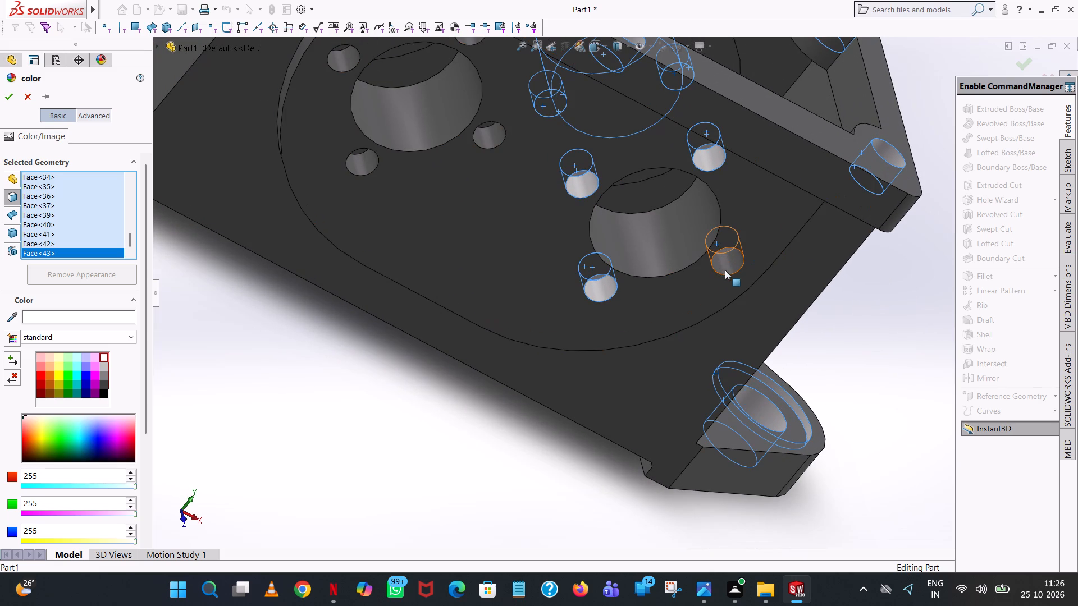
pyautogui.click(725, 270)
# Add the walls of both large bores in this side plate to the white selection.
pyautogui.moveTo(710, 267); pyautogui.dragTo(681, 94, button='middle')
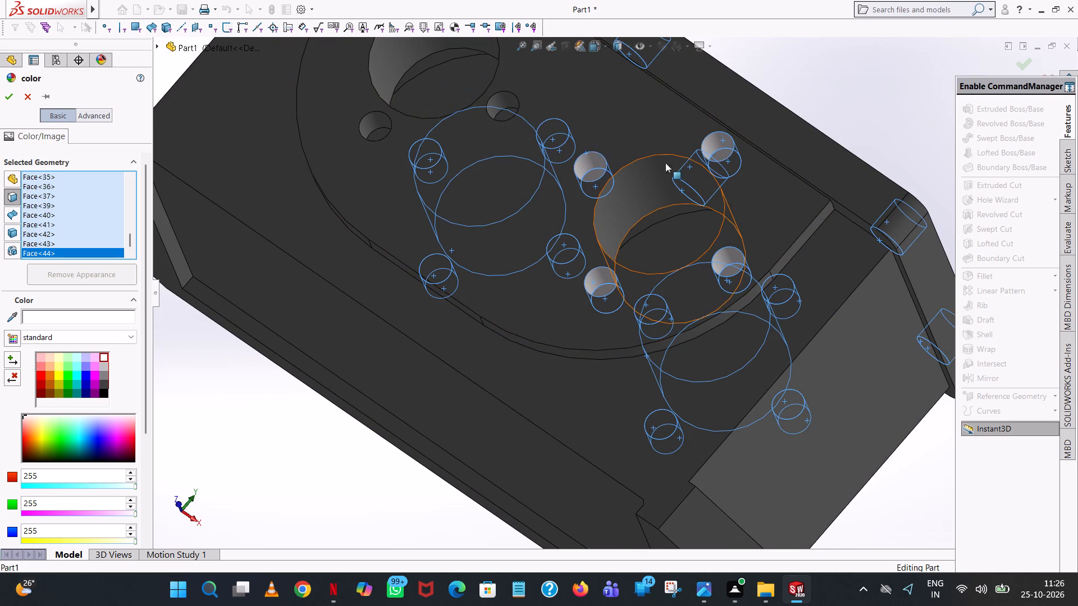
pyautogui.click(640, 172)
pyautogui.scroll(5, 666, 192)
pyautogui.moveTo(640, 253); pyautogui.dragTo(658, 338, button='middle')
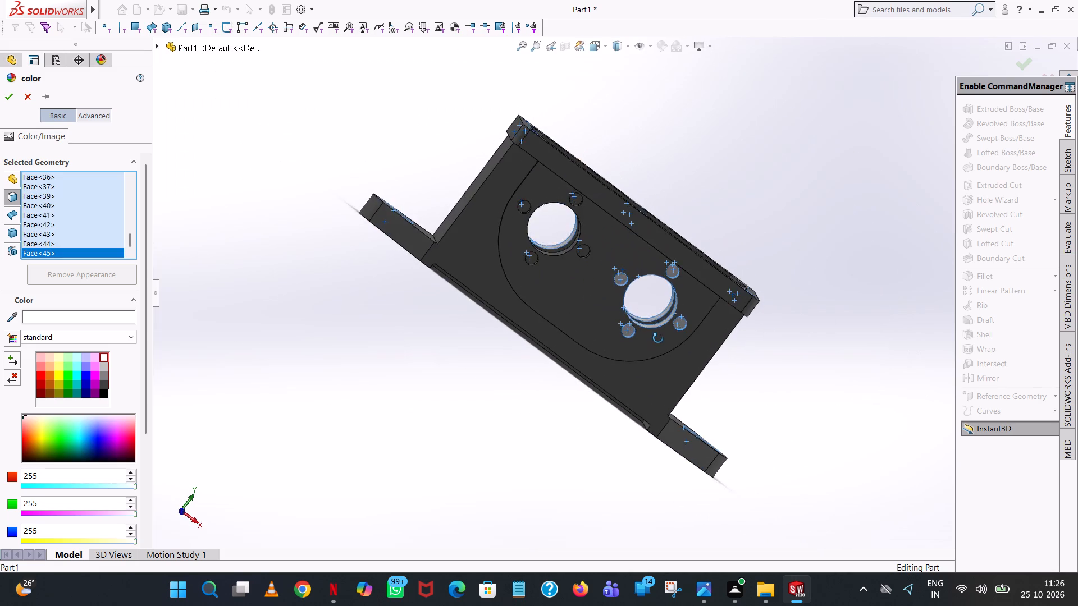
pyautogui.moveTo(658, 338); pyautogui.dragTo(640, 320, button='middle')
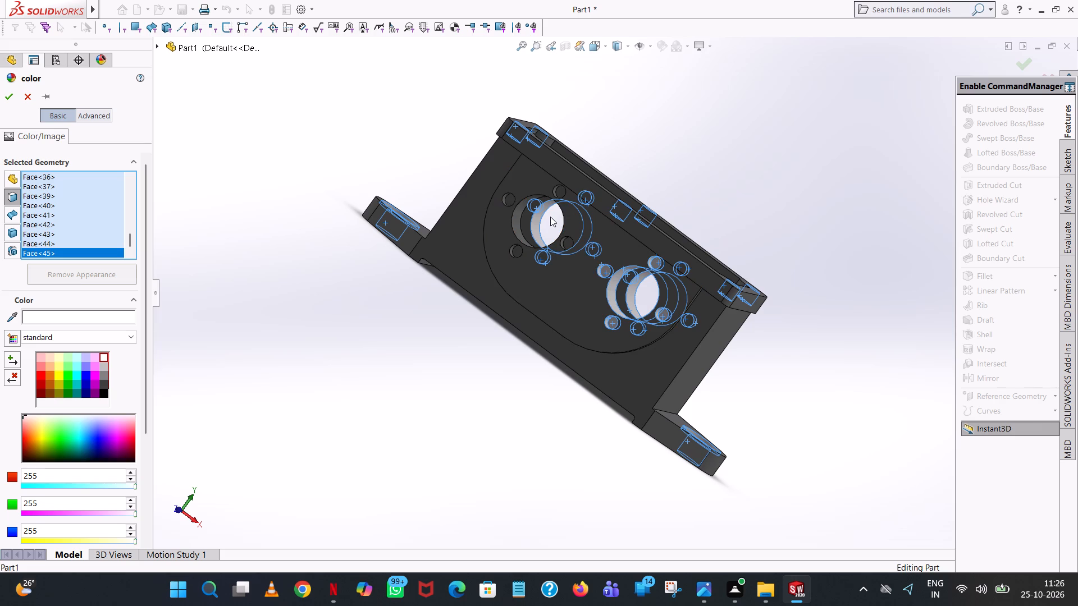
pyautogui.click(520, 208)
# Add the floor and wall faces of the four bolt holes around this plate's other bore to the white selection.
pyautogui.scroll(-7, 518, 202)
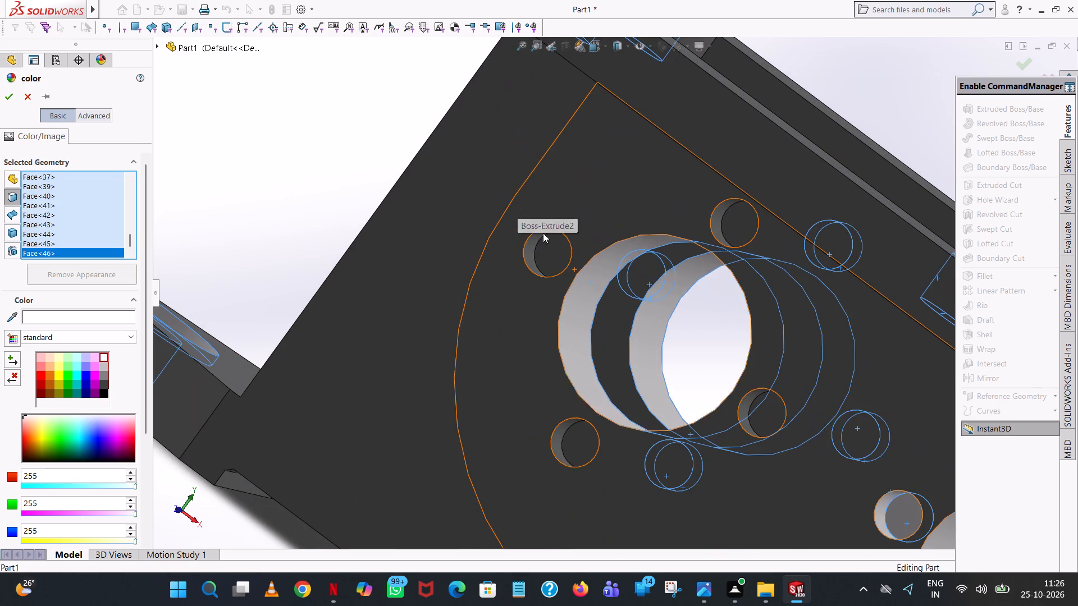
pyautogui.click(538, 253)
pyautogui.click(531, 249)
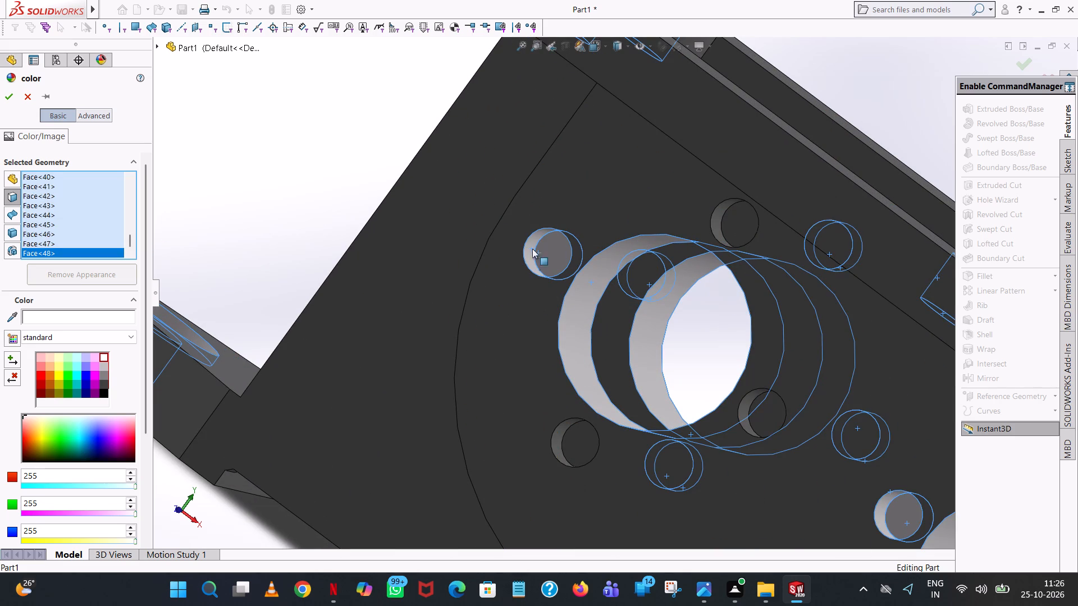
pyautogui.click(741, 213)
pyautogui.click(722, 212)
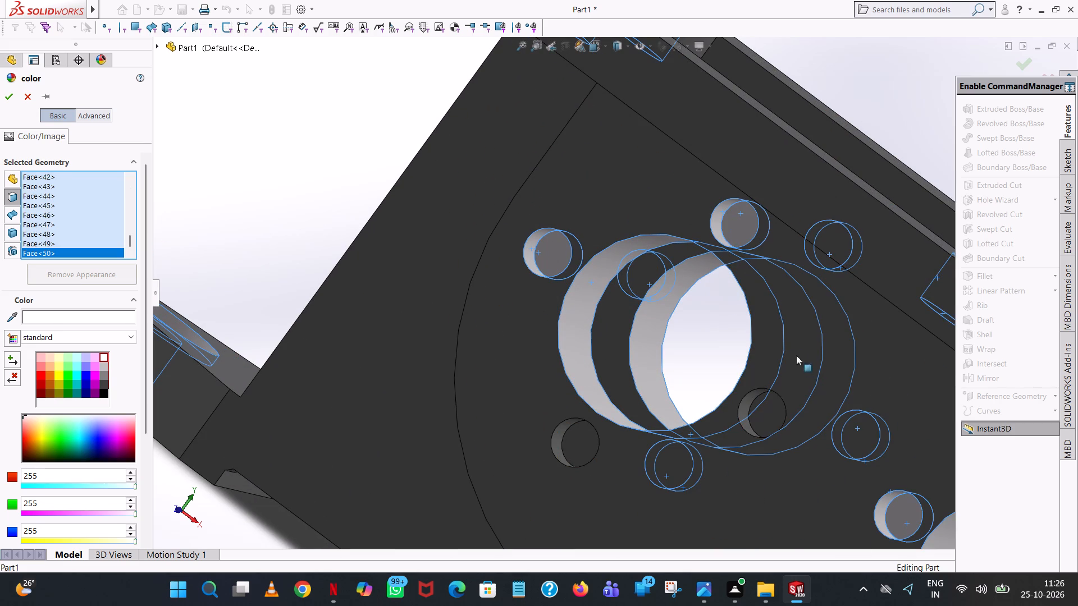
pyautogui.click(772, 408)
pyautogui.click(746, 406)
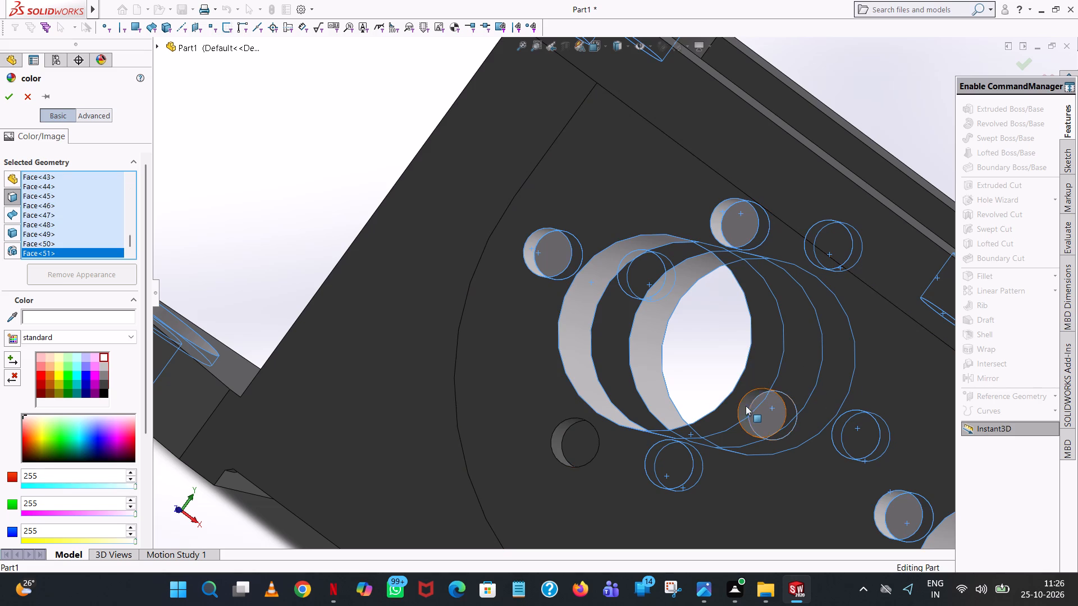
pyautogui.click(571, 437)
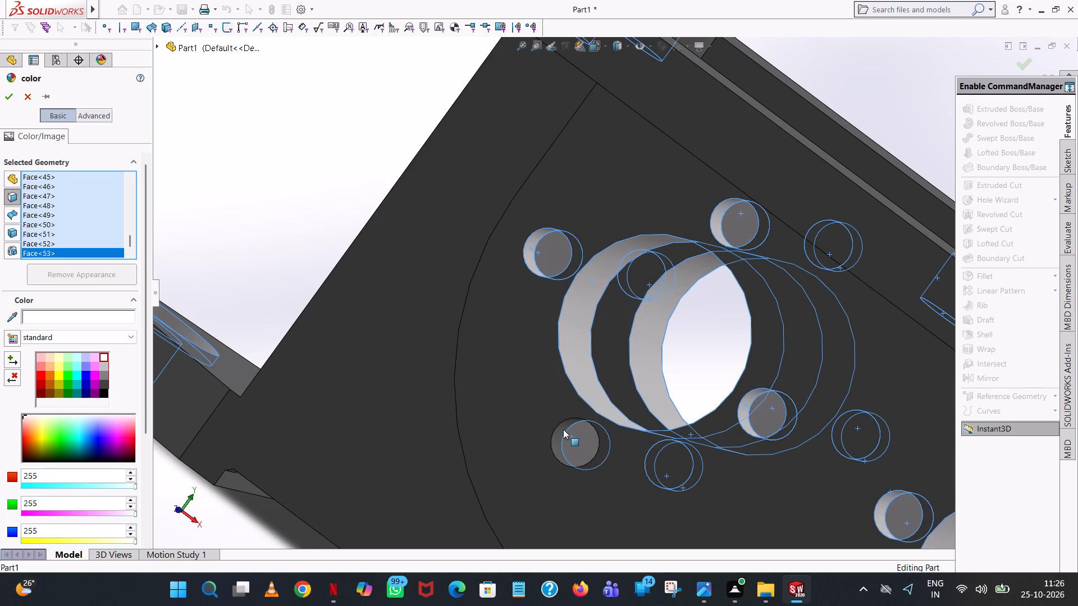
pyautogui.click(563, 429)
# Check the selected bores and holes around the housing, and apply the white color (255, 255, 255) to them.
pyautogui.moveTo(638, 447); pyautogui.dragTo(677, 370, button='middle')
pyautogui.scroll(1, 677, 370)
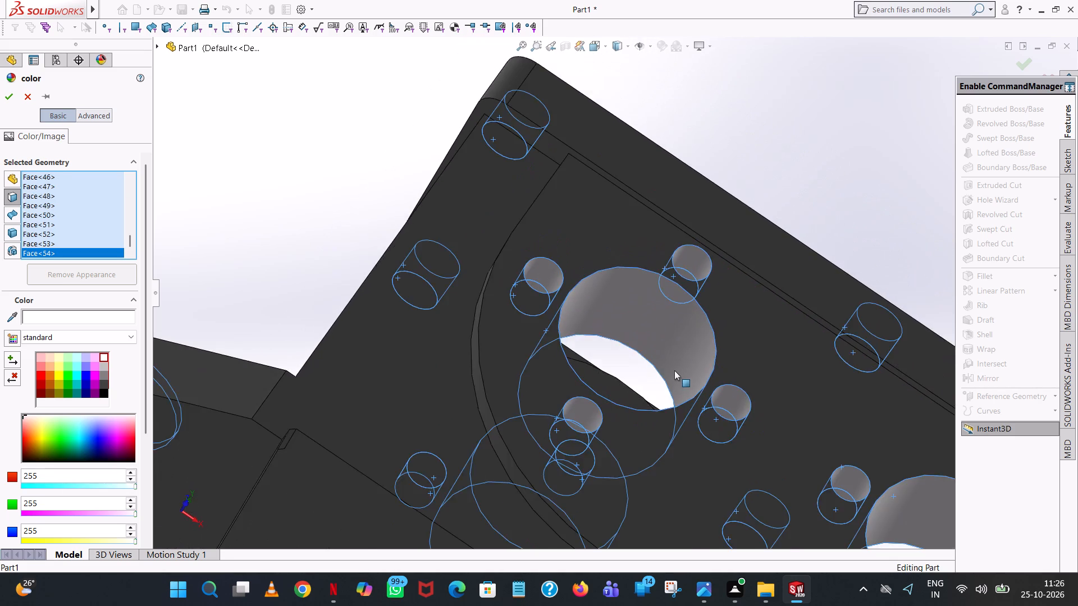
pyautogui.scroll(7, 674, 370)
pyautogui.scroll(3, 706, 270)
pyautogui.moveTo(706, 269); pyautogui.dragTo(666, 526, button='middle')
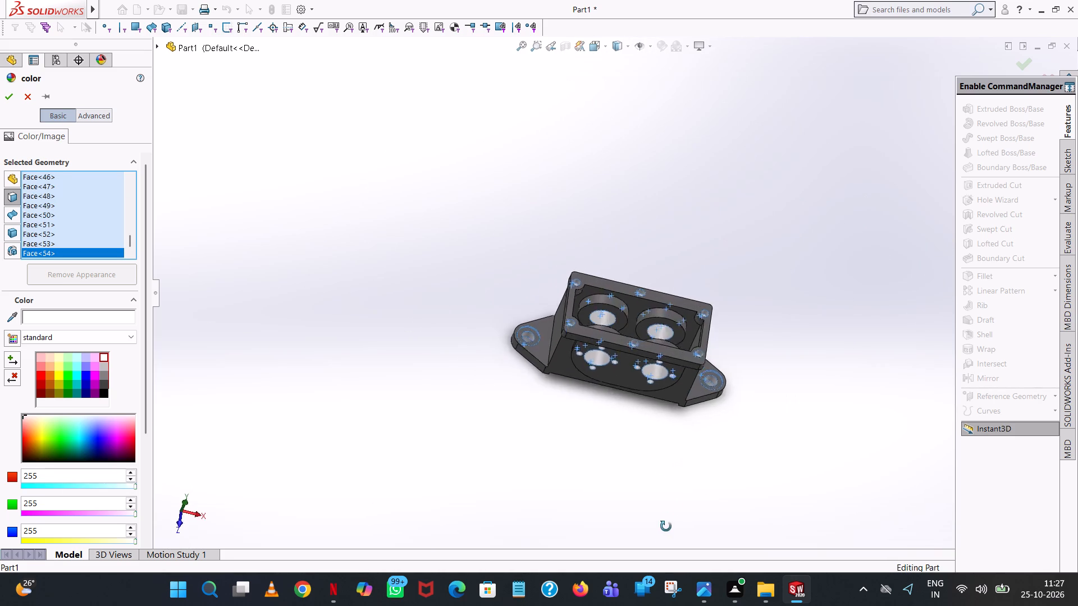
pyautogui.moveTo(666, 526); pyautogui.dragTo(665, 468, button='middle')
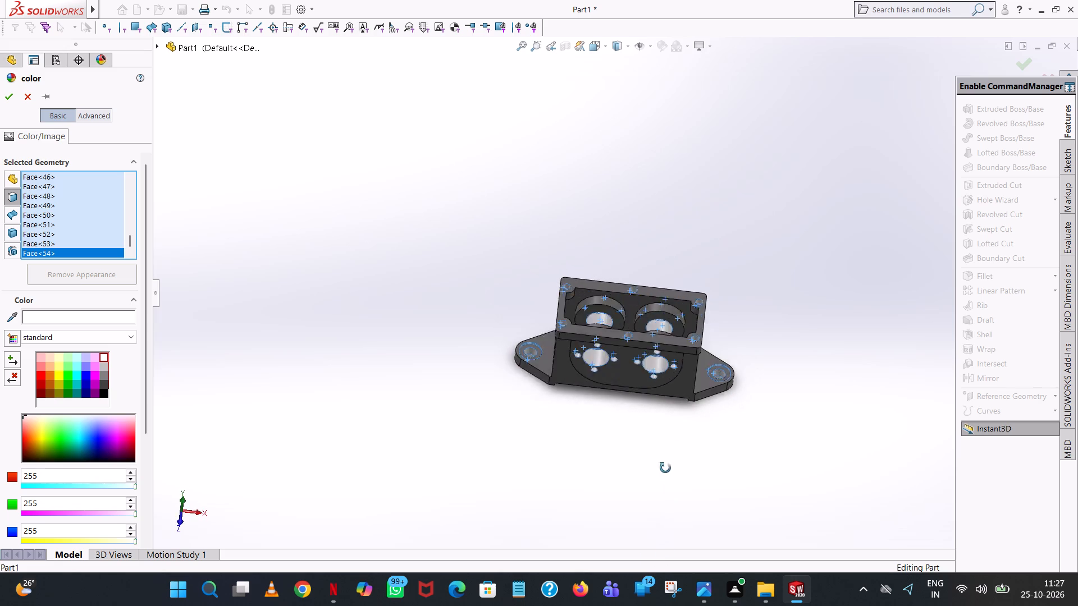
pyautogui.moveTo(665, 468); pyautogui.dragTo(687, 377, button='middle')
pyautogui.scroll(1, 686, 389)
pyautogui.click(10, 90)
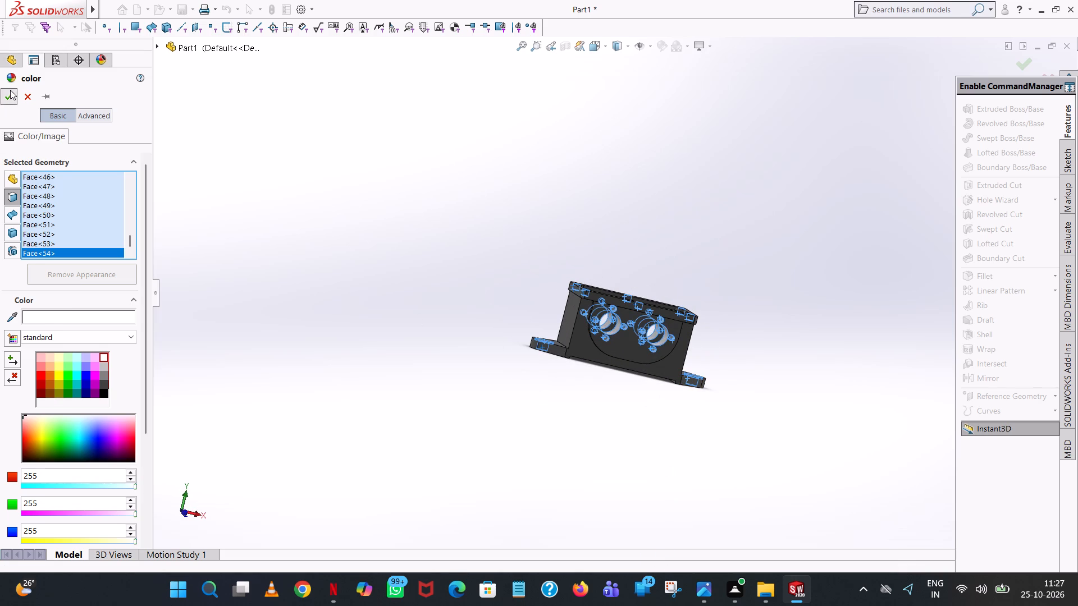
# Inspect the coloring of the finished housing from all sides, including the top frame, lug holes, side-plate bores and underside.
pyautogui.click(770, 190)
pyautogui.moveTo(677, 263); pyautogui.dragTo(633, 462, button='middle')
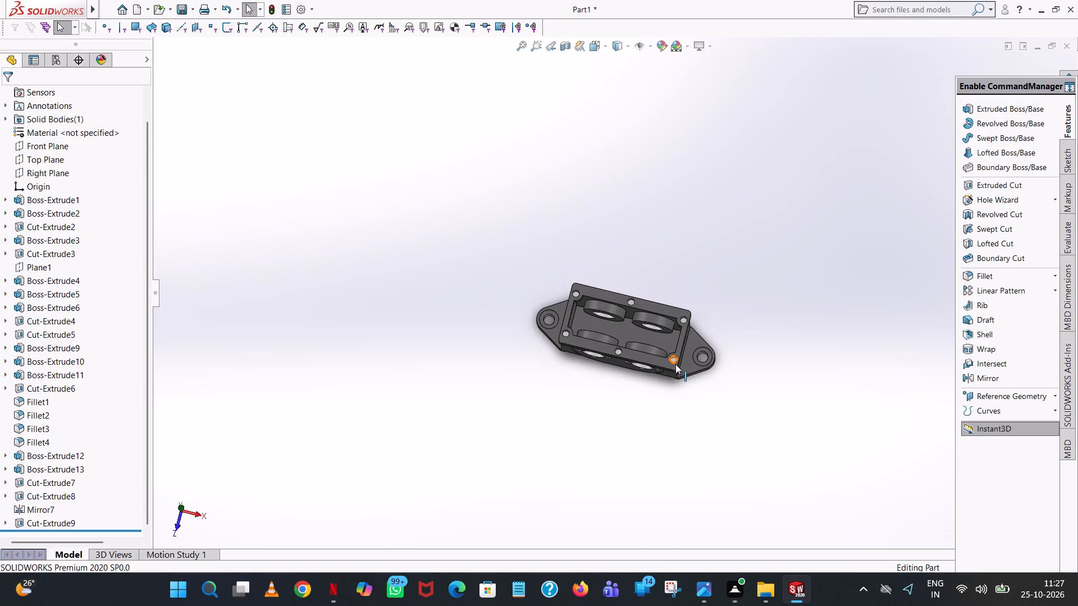
pyautogui.scroll(-8, 668, 357)
pyautogui.moveTo(668, 348); pyautogui.dragTo(672, 164, button='middle')
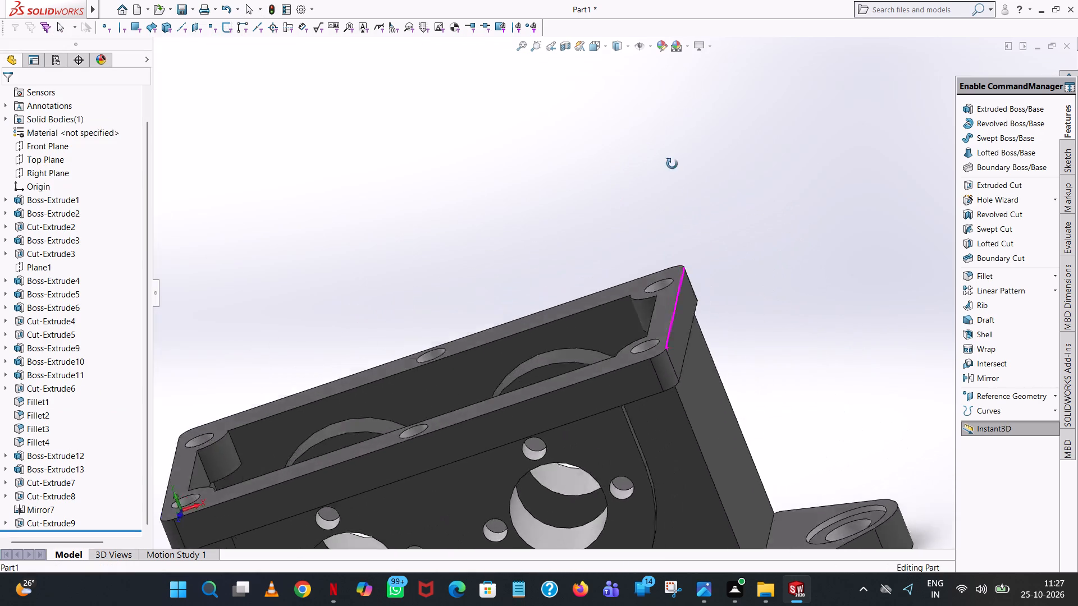
pyautogui.moveTo(672, 164); pyautogui.dragTo(704, 356, button='middle')
pyautogui.scroll(4, 704, 356)
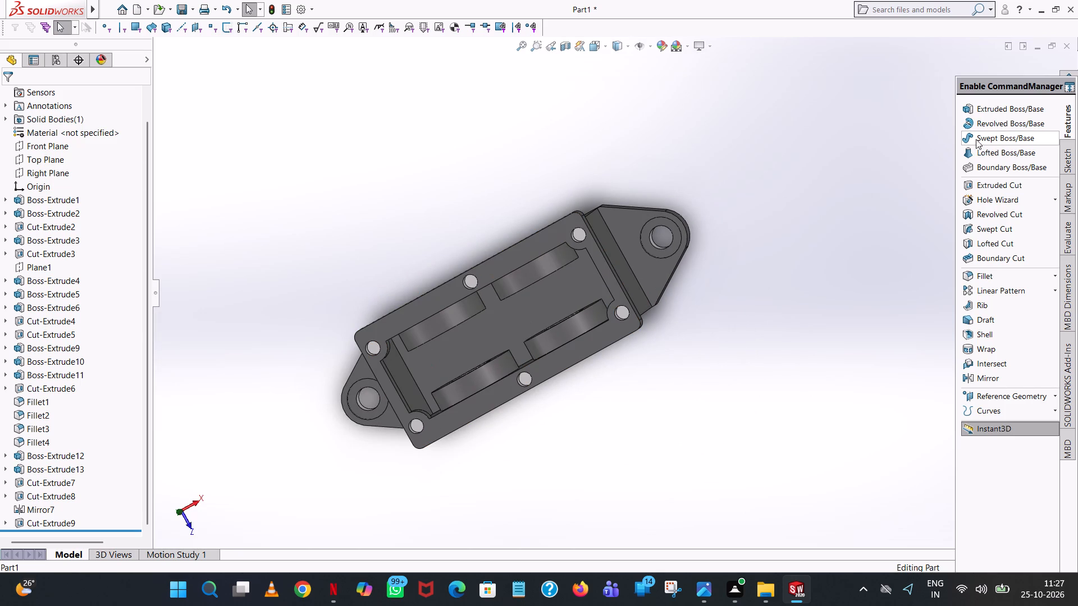
pyautogui.scroll(-7, 711, 286)
pyautogui.moveTo(524, 156); pyautogui.dragTo(480, 104, button='middle')
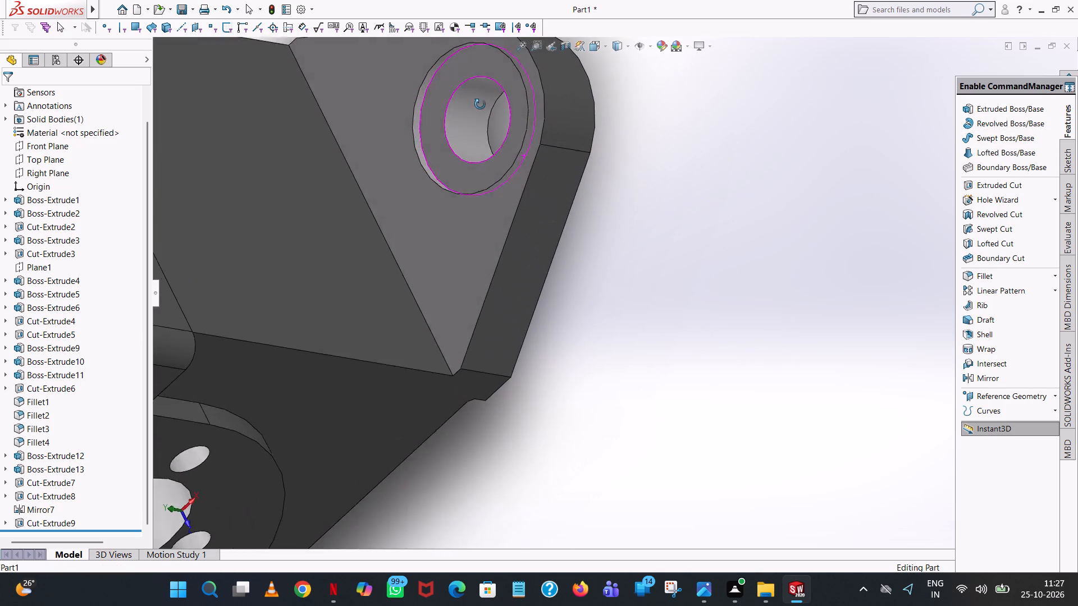
pyautogui.moveTo(480, 104); pyautogui.dragTo(508, 209, button='middle')
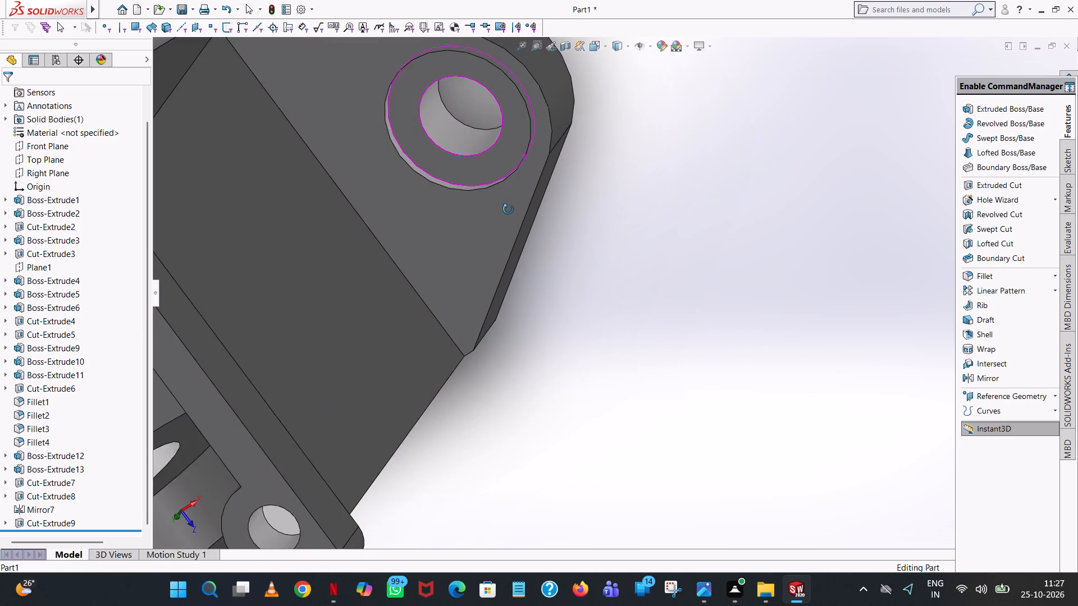
pyautogui.moveTo(508, 209); pyautogui.dragTo(515, 131, button='middle')
pyautogui.scroll(8, 514, 135)
pyautogui.scroll(1, 328, 455)
pyautogui.moveTo(319, 479); pyautogui.dragTo(399, 140, button='middle')
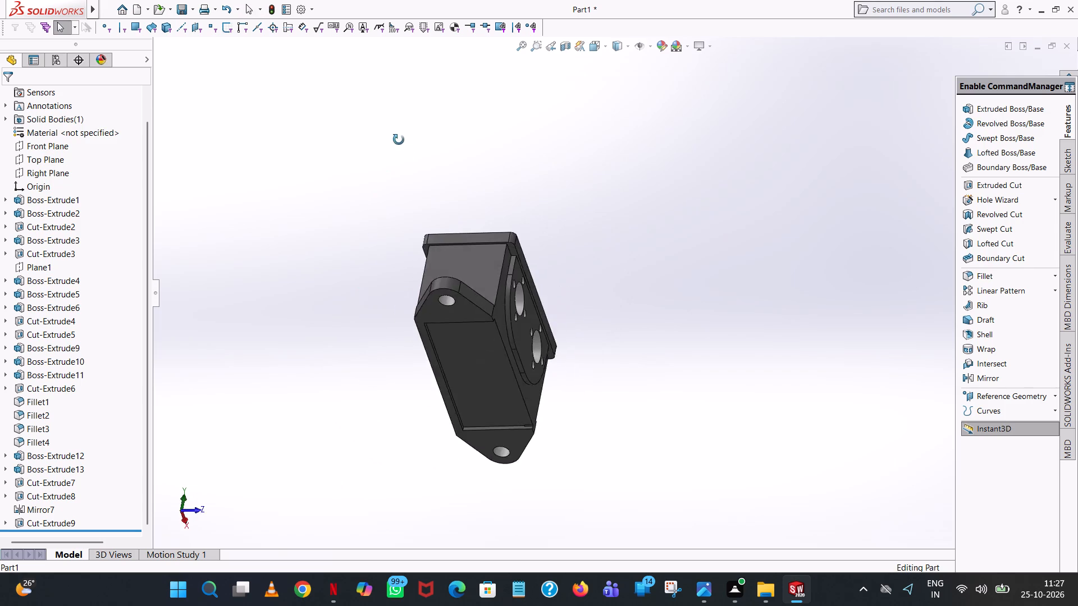
pyautogui.moveTo(399, 140); pyautogui.dragTo(595, 393, button='middle')
pyautogui.scroll(1, 621, 337)
pyautogui.scroll(1, 595, 393)
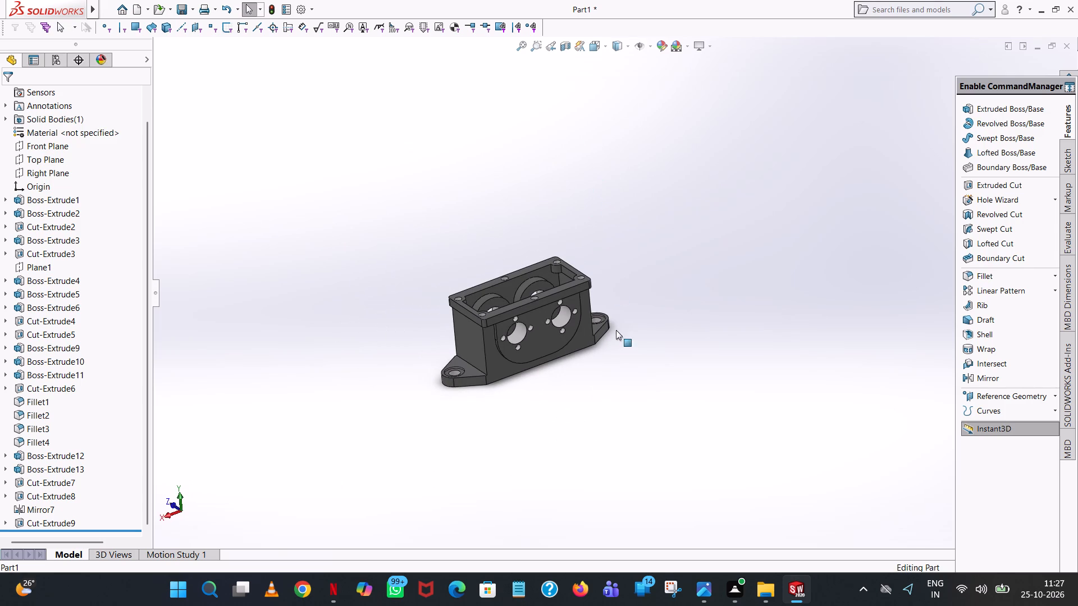
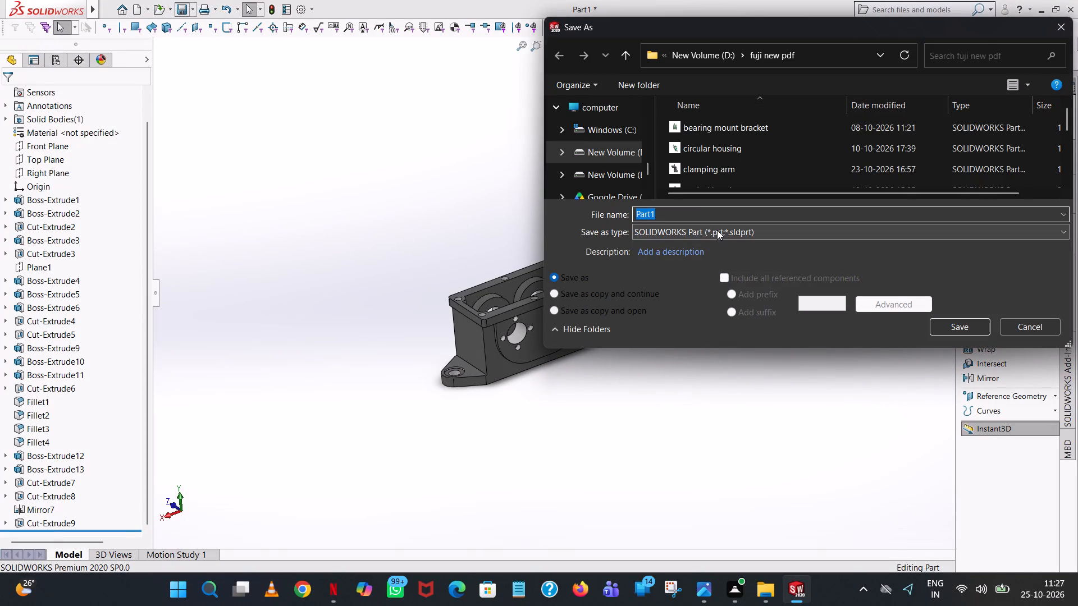
# Save the housing as a PDF named "bearing casing" in the "fuji new pdf" folder.
pyautogui.write('bearing casing')
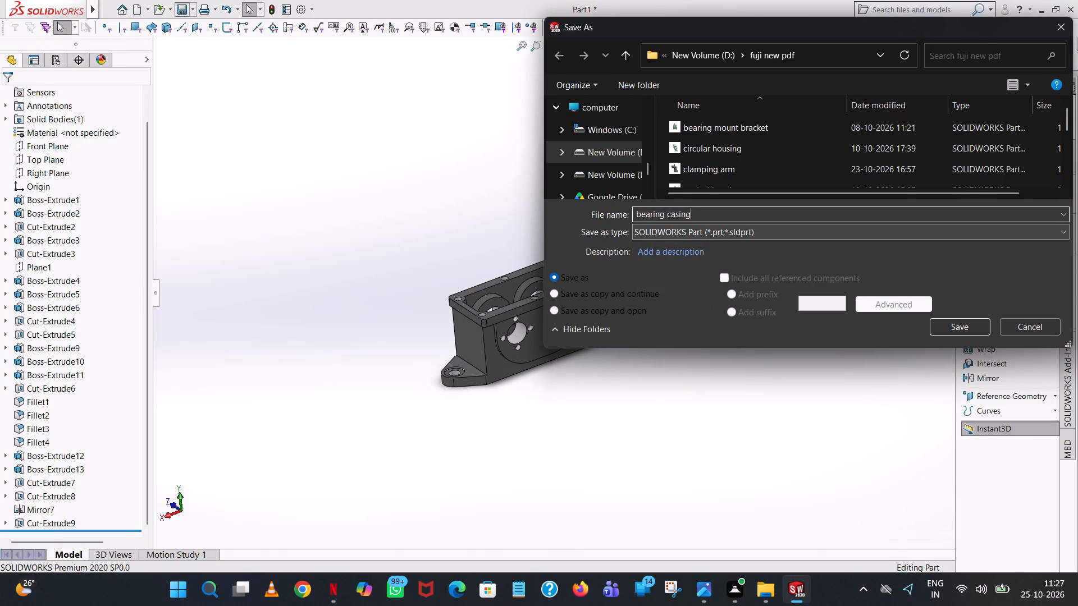
pyautogui.click(757, 232)
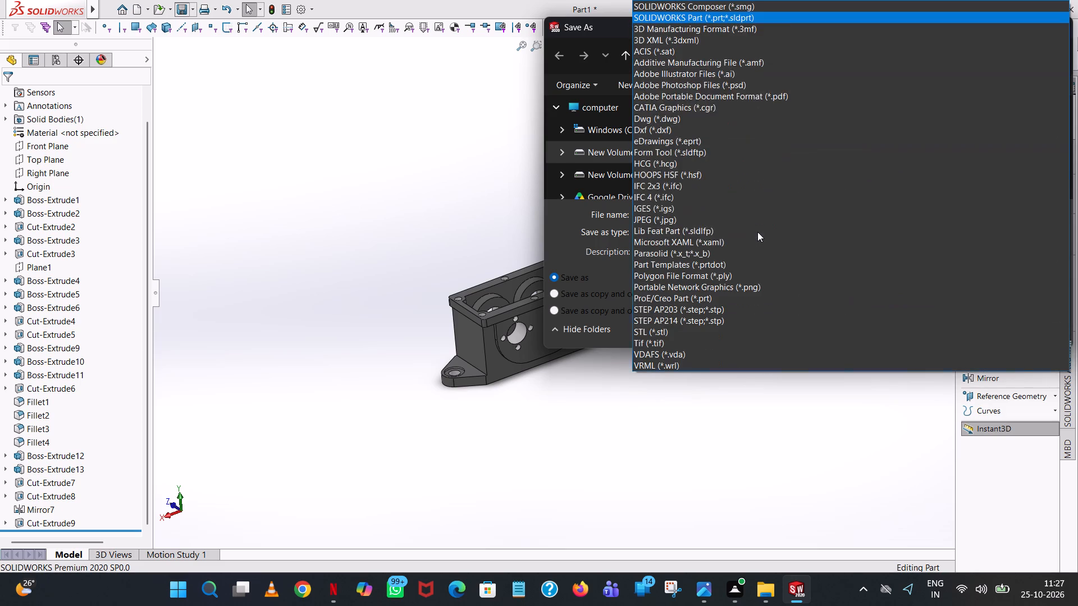
pyautogui.click(801, 94)
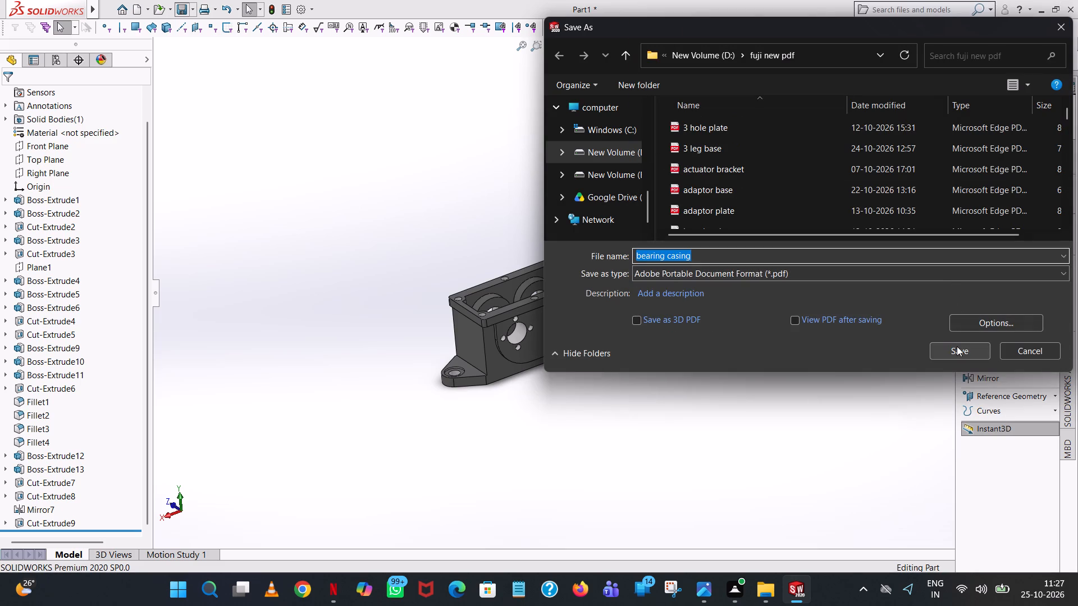
pyautogui.click(957, 346)
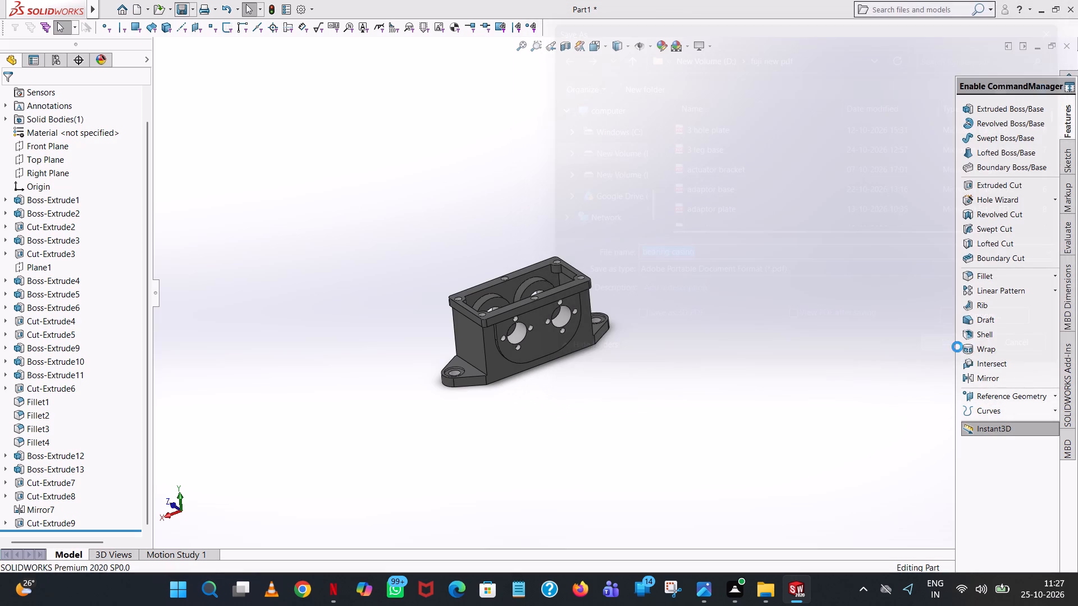
# Save the housing as a SOLIDWORKS part named "bearing casing" in the "fuji new design" folder on drive D.
pyautogui.click(192, 8)
pyautogui.click(201, 34)
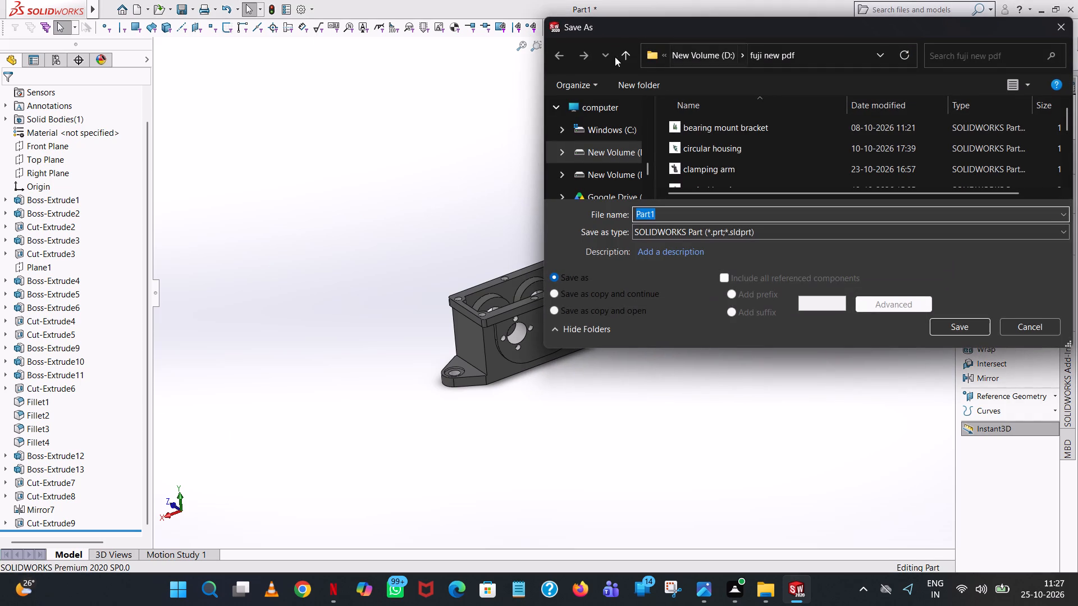
pyautogui.click(619, 56)
pyautogui.doubleClick(1020, 159)
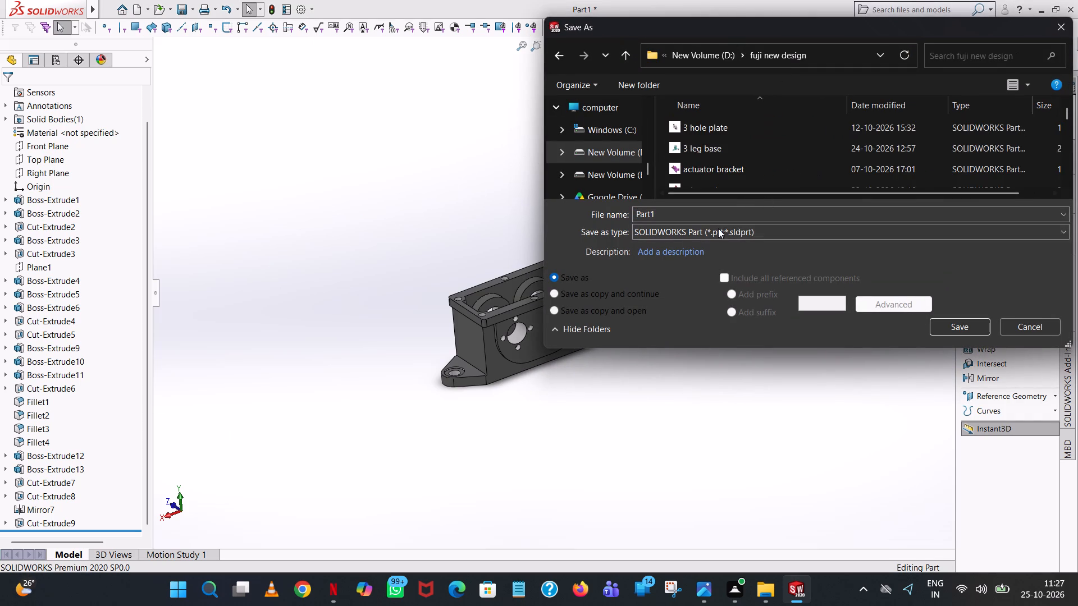
pyautogui.doubleClick(725, 214)
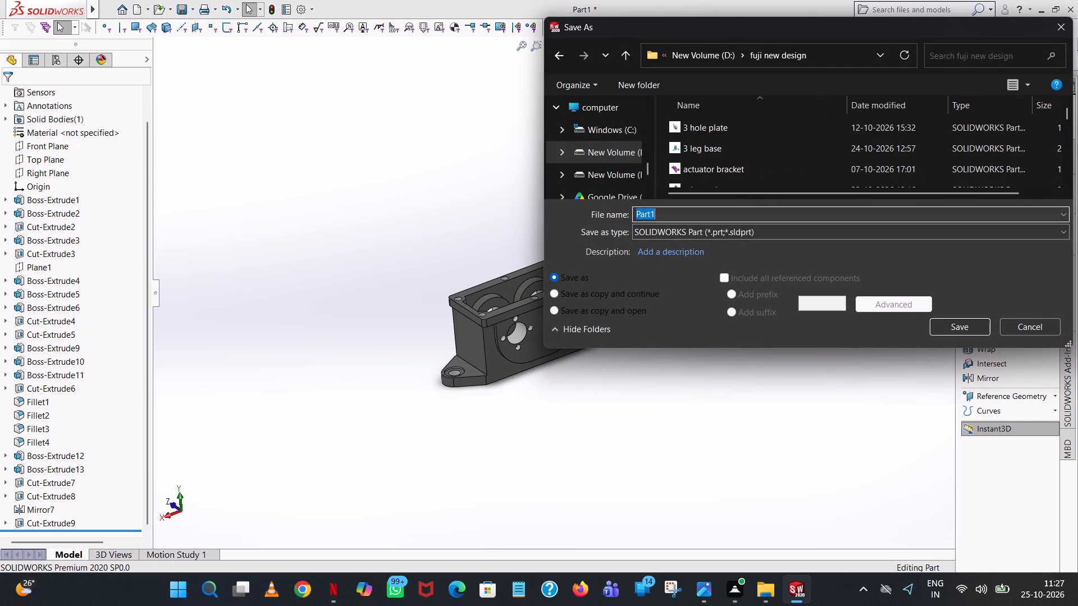
pyautogui.write('bearing casing')
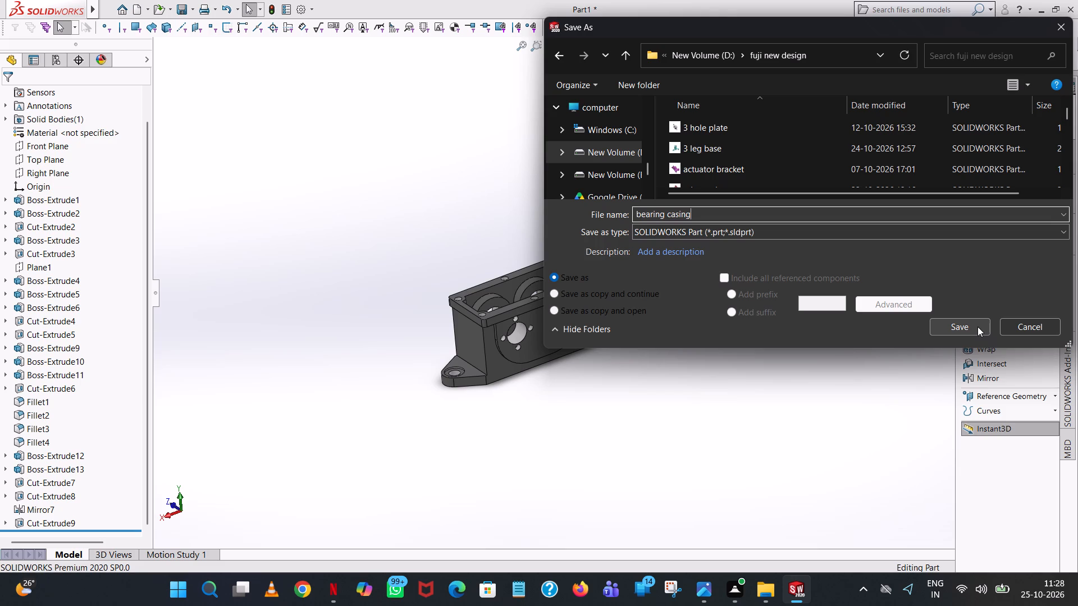
pyautogui.click(977, 327)
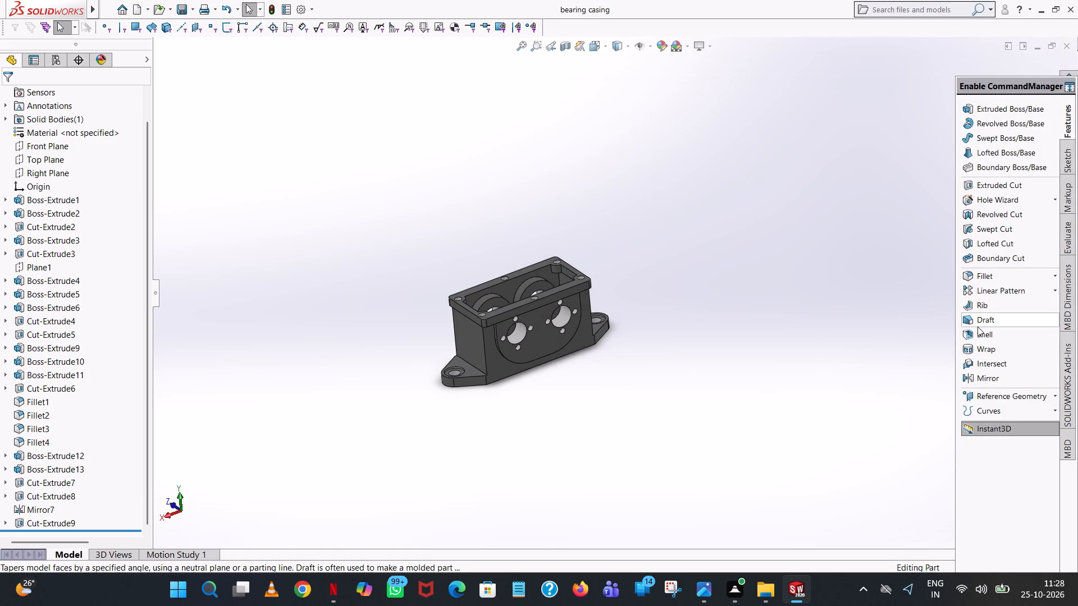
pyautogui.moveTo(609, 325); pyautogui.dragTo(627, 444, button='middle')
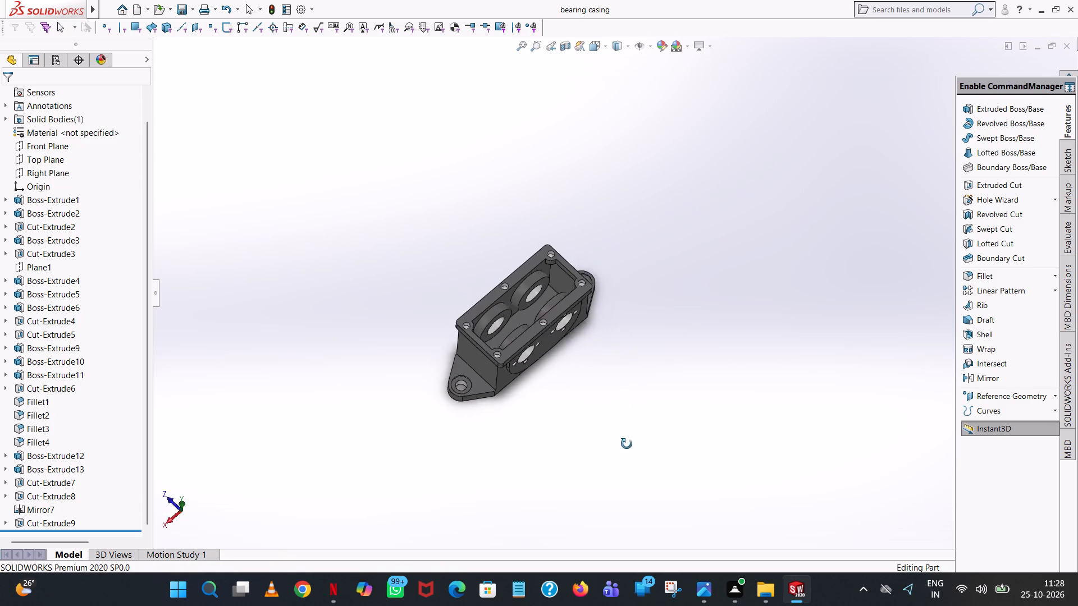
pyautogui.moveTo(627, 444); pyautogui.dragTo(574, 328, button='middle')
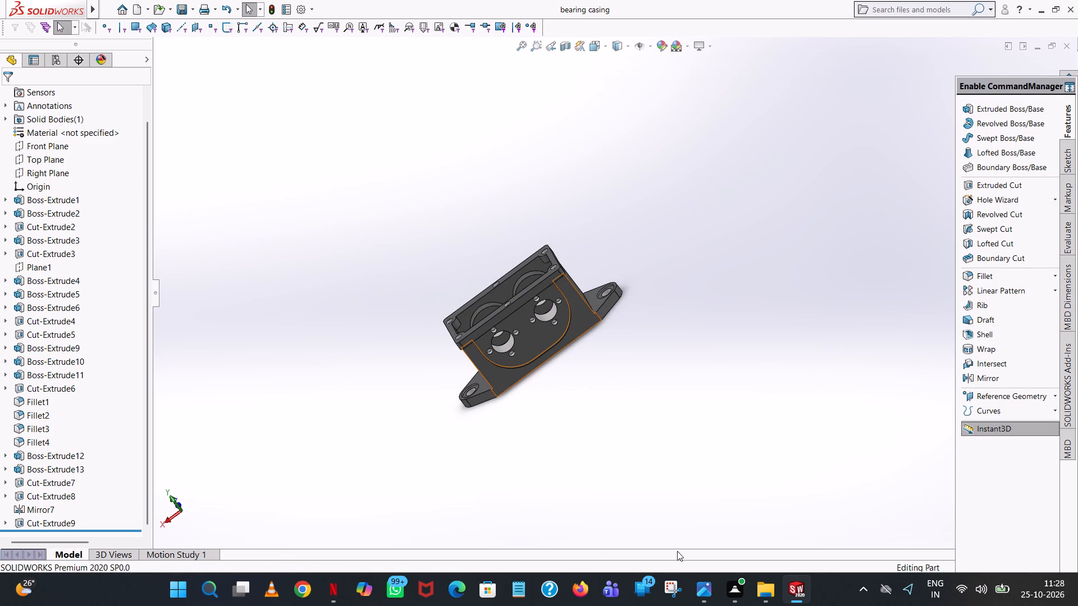